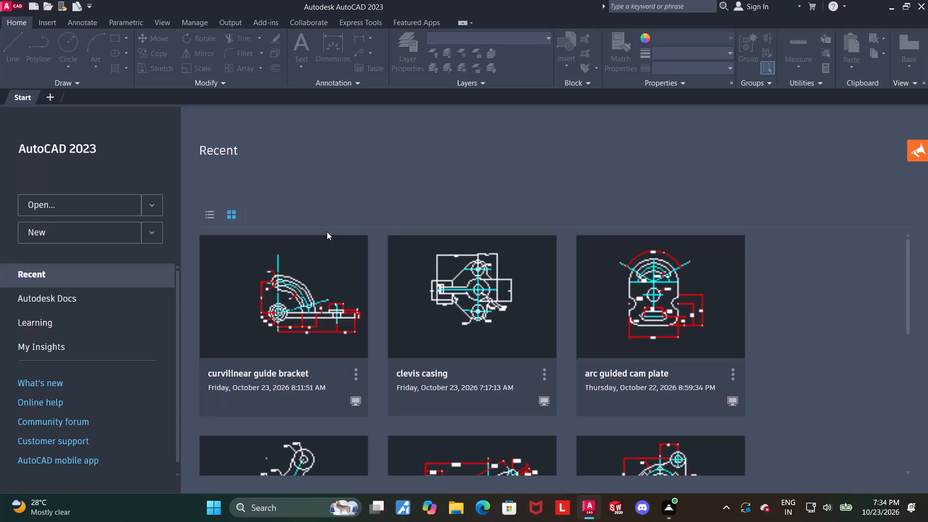
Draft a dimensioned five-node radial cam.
Create a new drawing from the default template and turn on command logging with LOGFILEON.
left_click(91, 227)
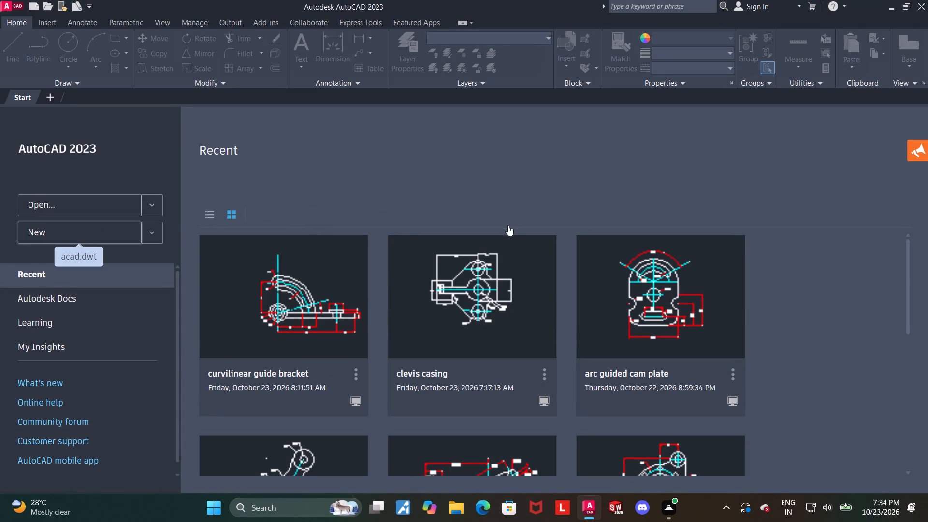
type("logfile")
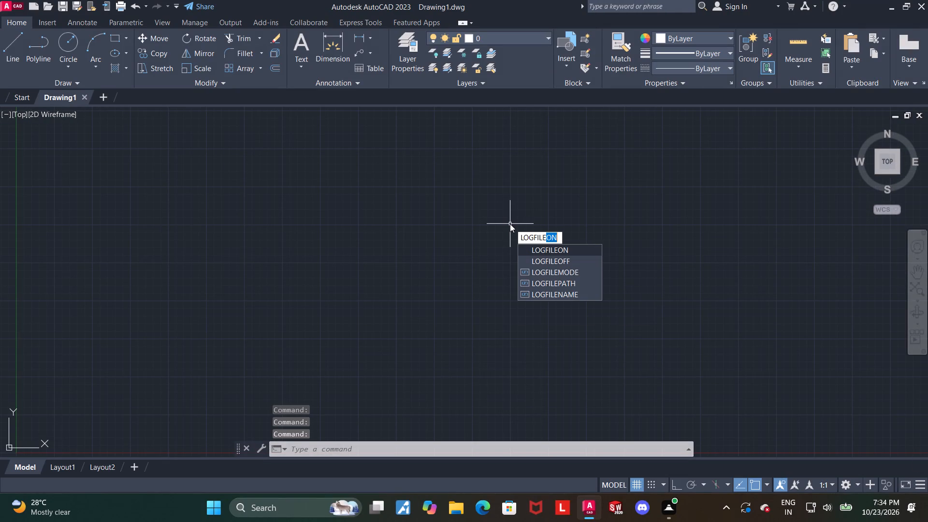
left_click(554, 248)
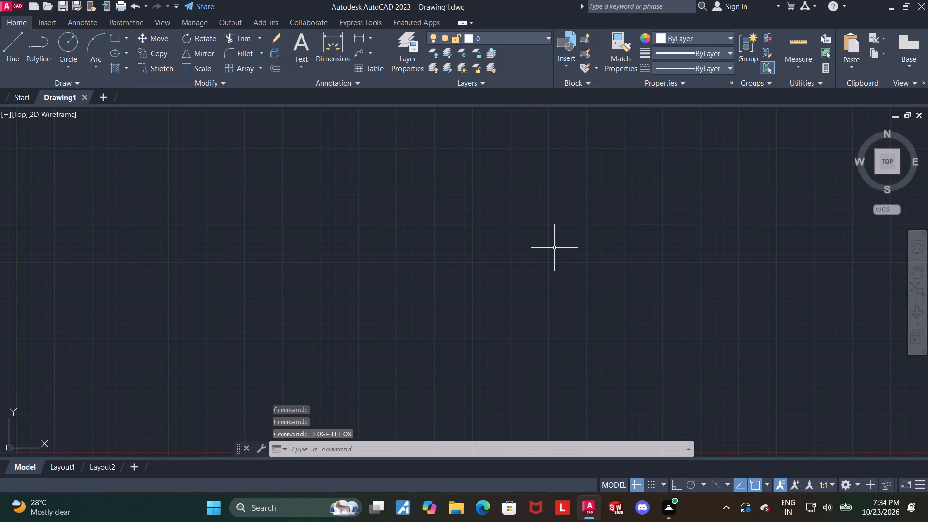
key("Return")
key("Return")
Set the model space limits from 0,0 to 100,100.
type("limits")
key("Return")
type("0,0")
key("Return")
type("100,100")
key("Return")
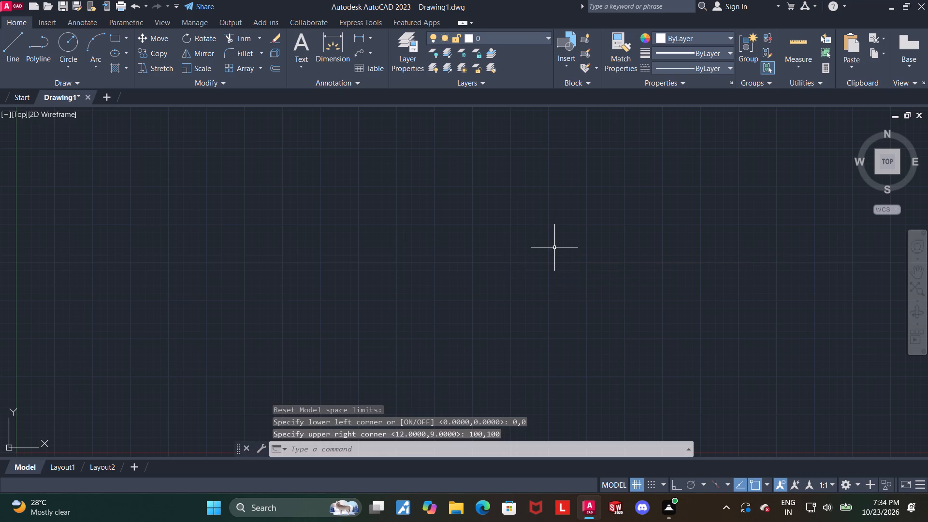
Draw a circle of radius 35 in the empty area above and to the right of the origin.
scroll(554, 246, "down", 2)
middle_click_drag(598, 244, 350, 330)
scroll(369, 319, "down", 2)
middle_click_drag(707, 218, 329, 301)
scroll(307, 298, "down", 1)
middle_click_drag(388, 282, 381, 318)
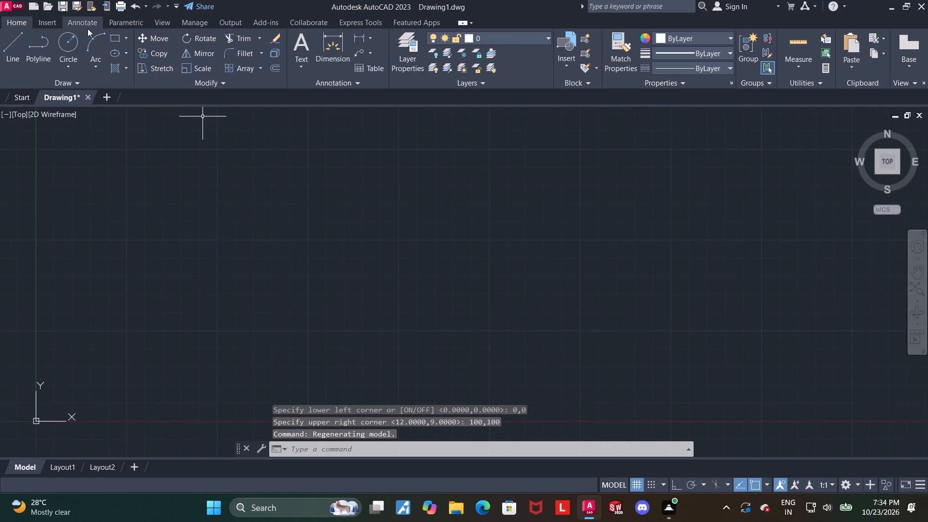
left_click(73, 42)
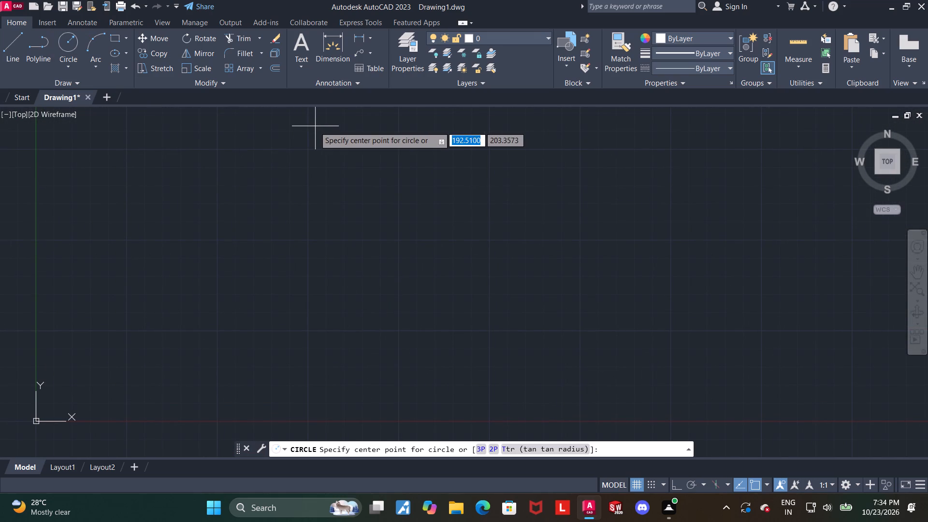
left_click(273, 162)
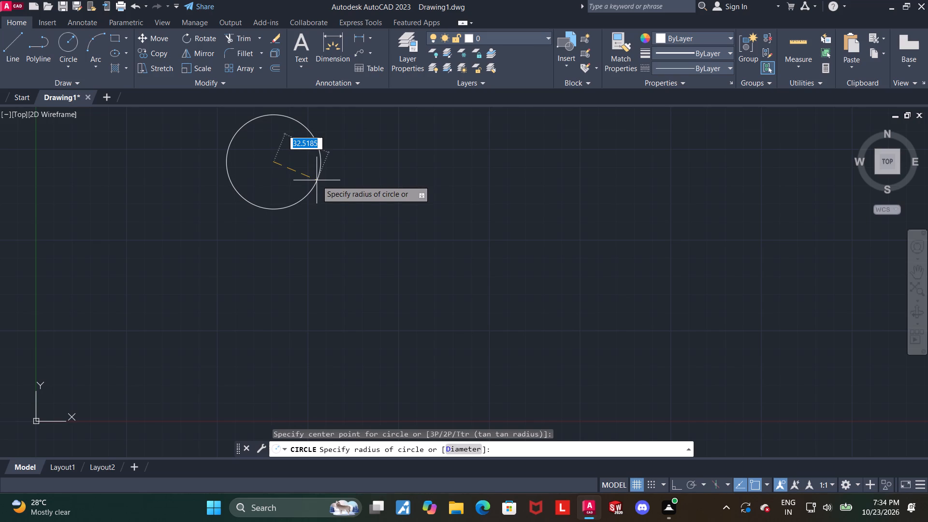
key("3")
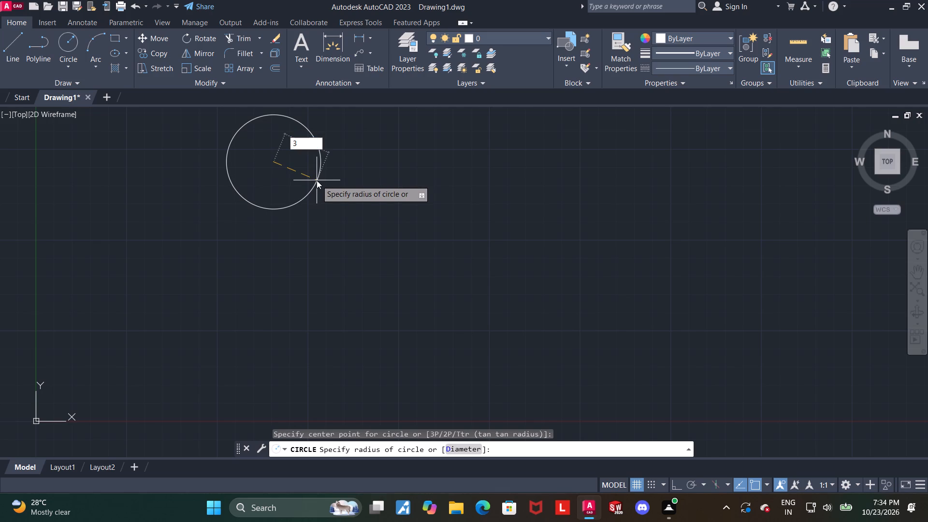
key("5")
key("Return")
middle_click_drag(424, 214, 434, 257)
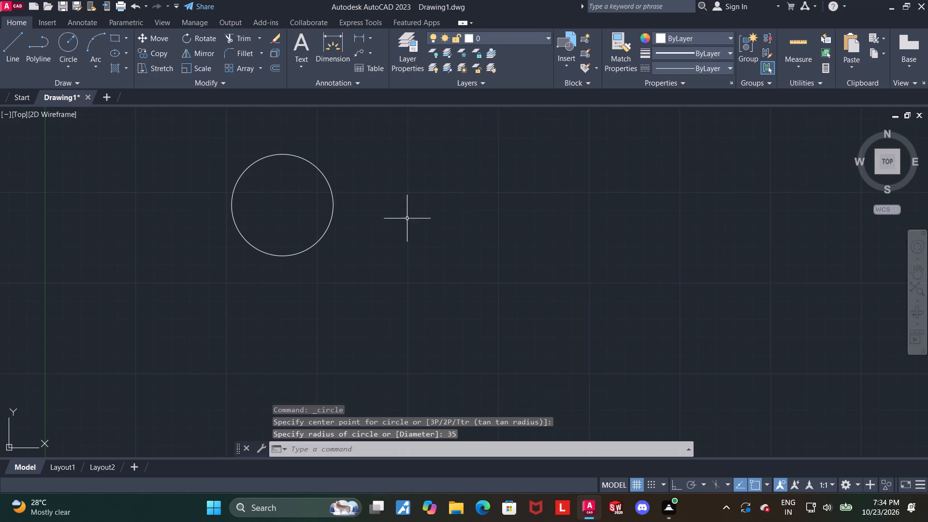
key("Escape")
Draw a concentric inner circle of radius 25 at the centre of the radius 35 circle.
left_click(68, 40)
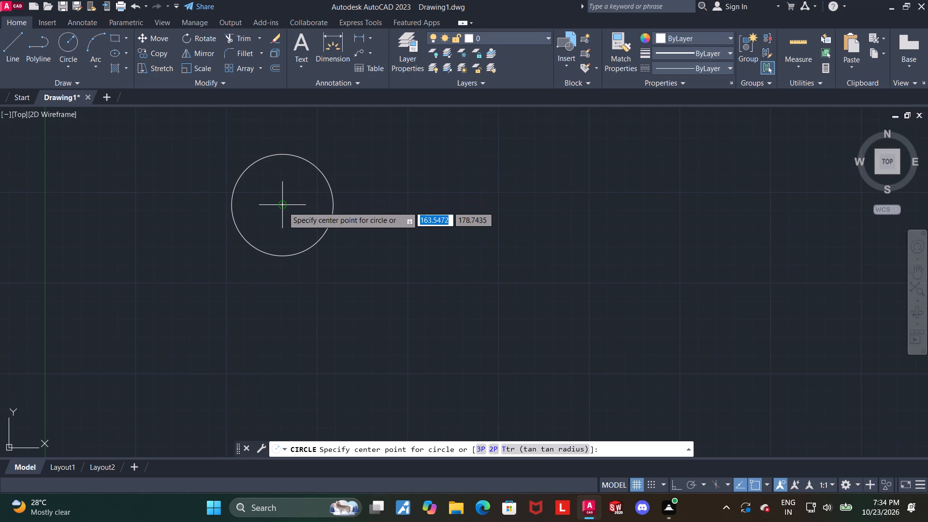
left_click(283, 207)
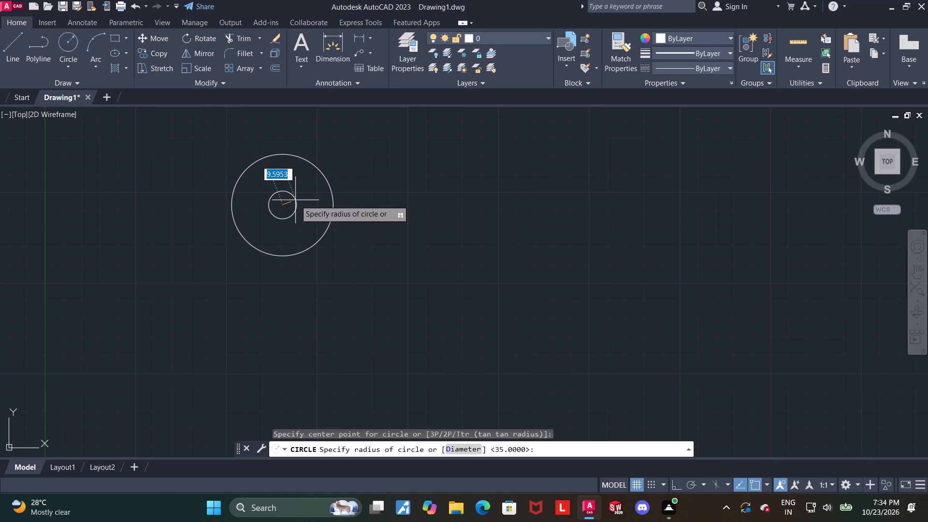
type("25")
key("Return")
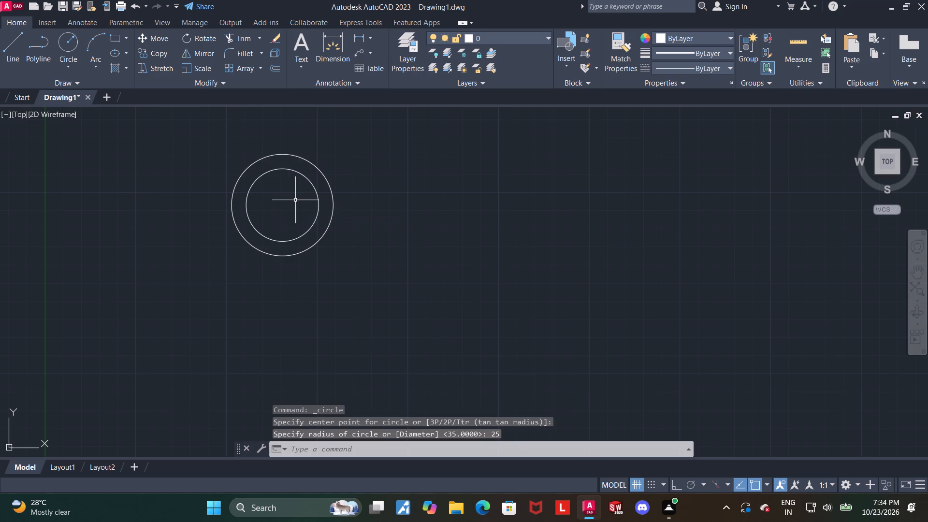
Move both concentric circles together by their shared centre, farther up and to the right of the origin.
scroll(327, 195, "down", 1)
middle_click_drag(472, 199, 464, 212)
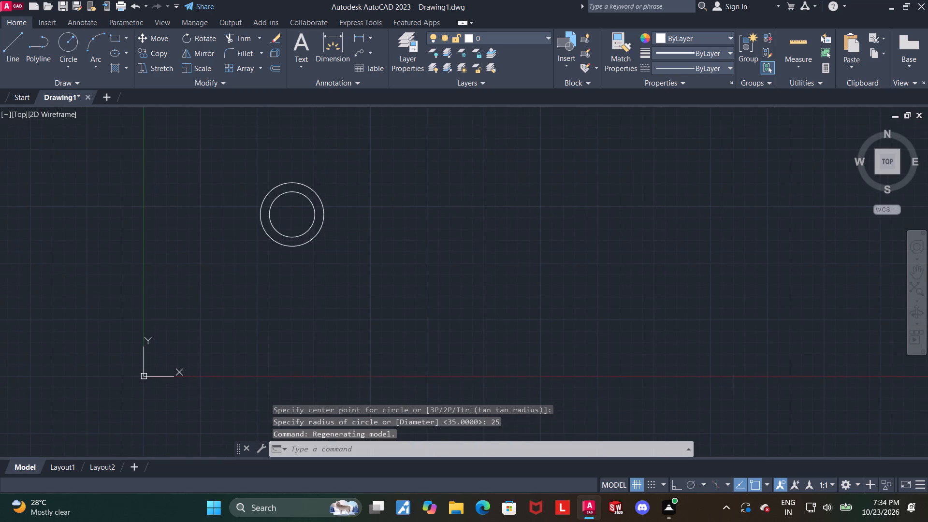
scroll(460, 215, "down", 1)
middle_click_drag(449, 220, 388, 269)
left_click(382, 210)
left_click(272, 267)
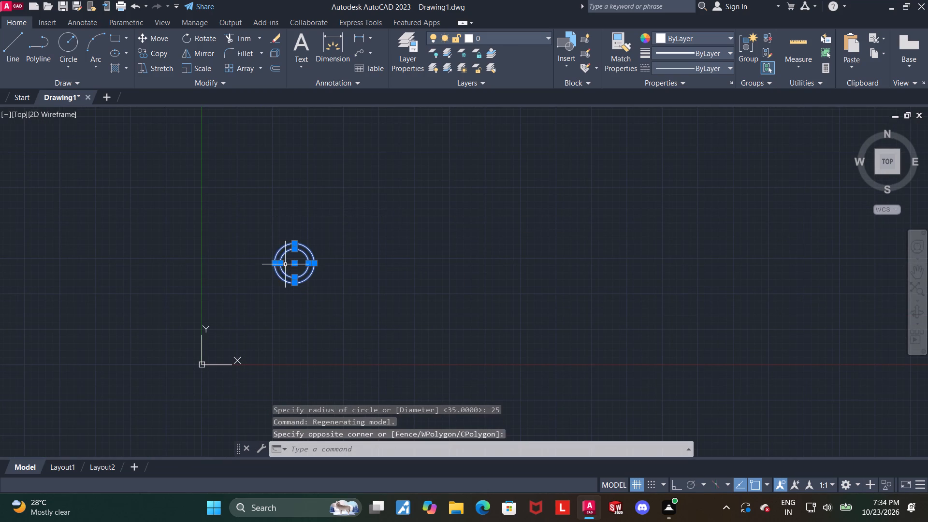
left_click(294, 263)
left_click(477, 132)
Move the two concentric circles again by their shared centre, farther up and right into open space.
middle_click_drag(682, 178, 637, 232)
scroll(563, 240, "down", 2)
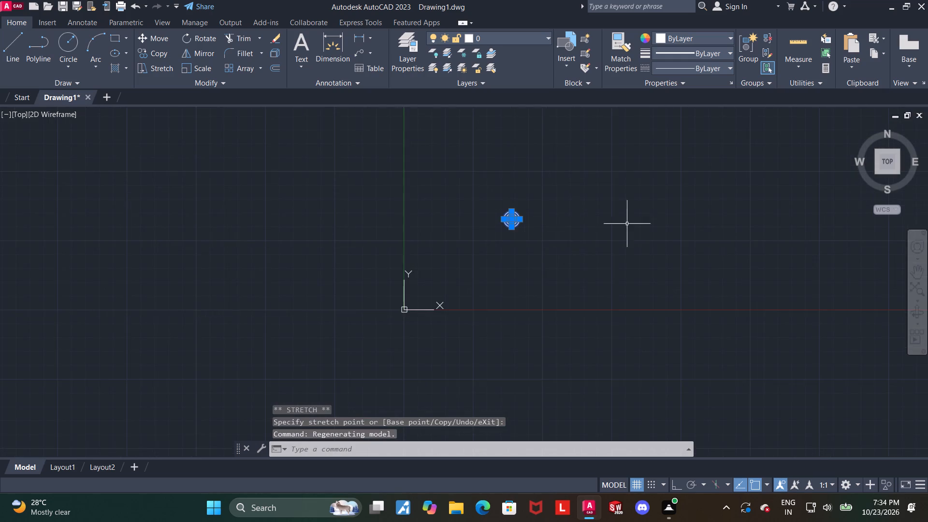
middle_click_drag(654, 223, 563, 263)
scroll(484, 266, "up", 1)
left_click(517, 266)
middle_click_drag(565, 241, 558, 247)
key("Escape")
key("Escape")
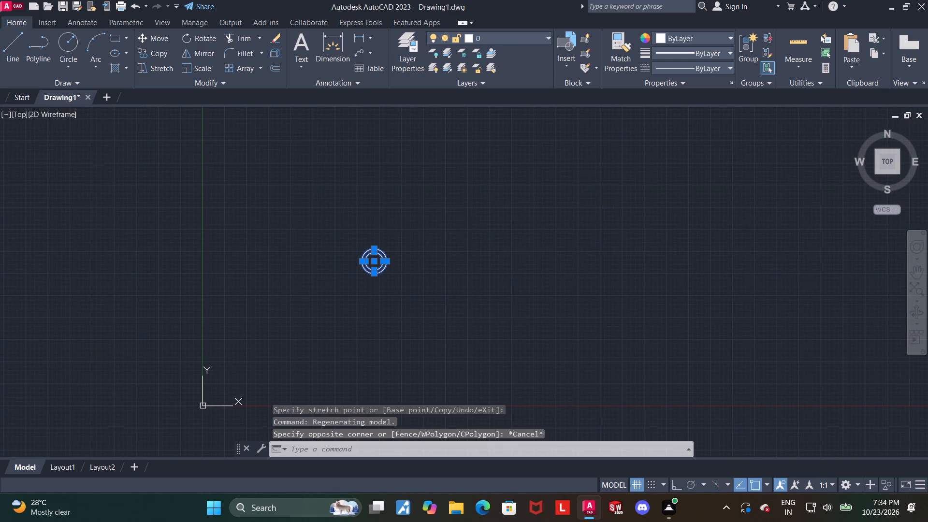
left_click(470, 211)
left_click(292, 297)
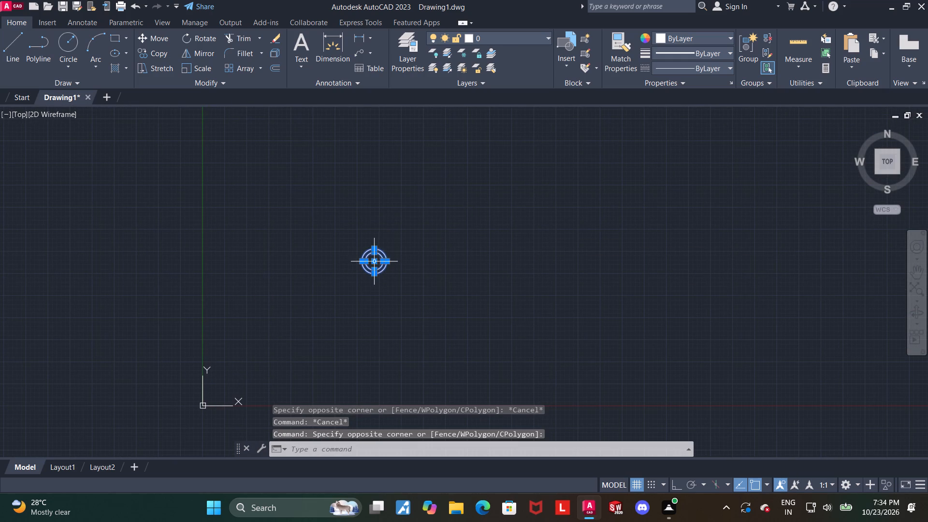
left_click(377, 259)
left_click(434, 194)
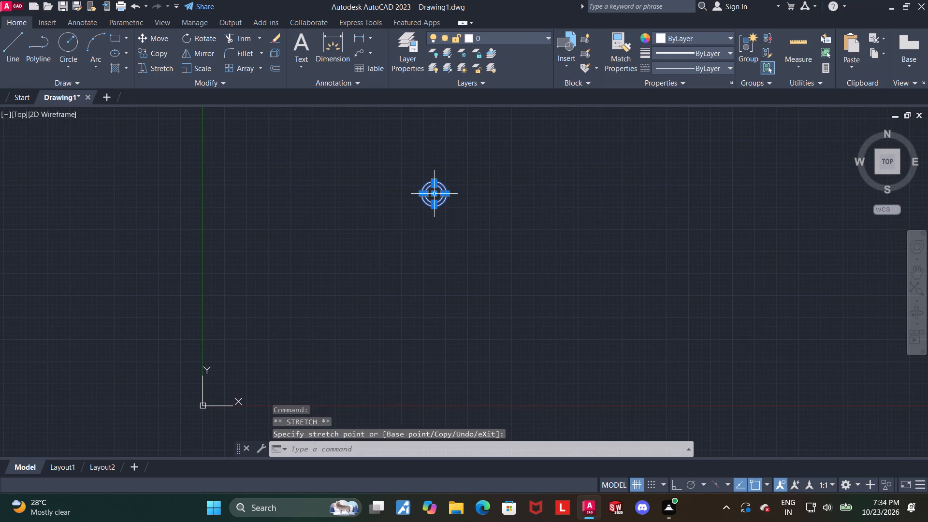
middle_click_drag(544, 212, 503, 239)
key("Escape")
With Ortho on, draw connected lines from the circles' centre, 70 units straight up and 120 units to the right.
scroll(470, 252, "up", 2)
middle_click_drag(512, 239, 495, 270)
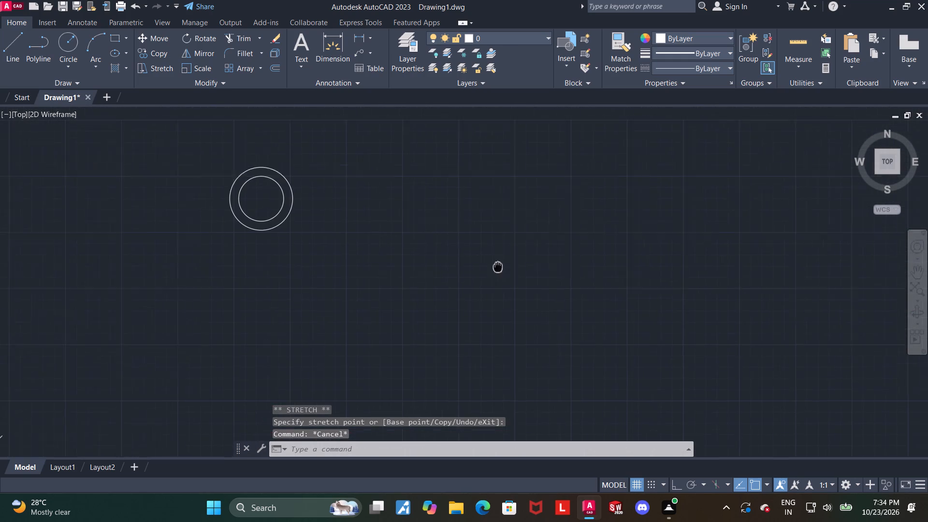
middle_click_drag(495, 270, 484, 291)
scroll(432, 253, "down", 1)
left_click(5, 41)
scroll(317, 234, "up", 1)
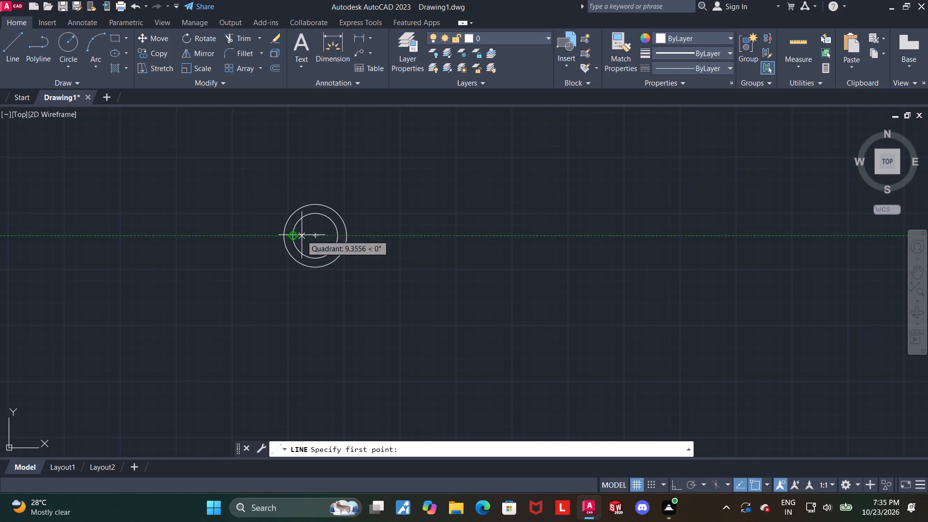
left_click(313, 234)
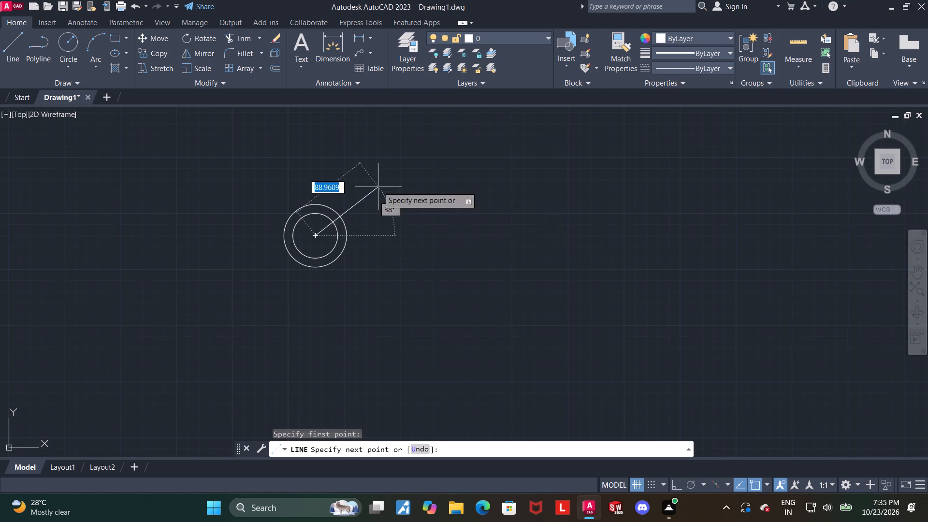
key("F8")
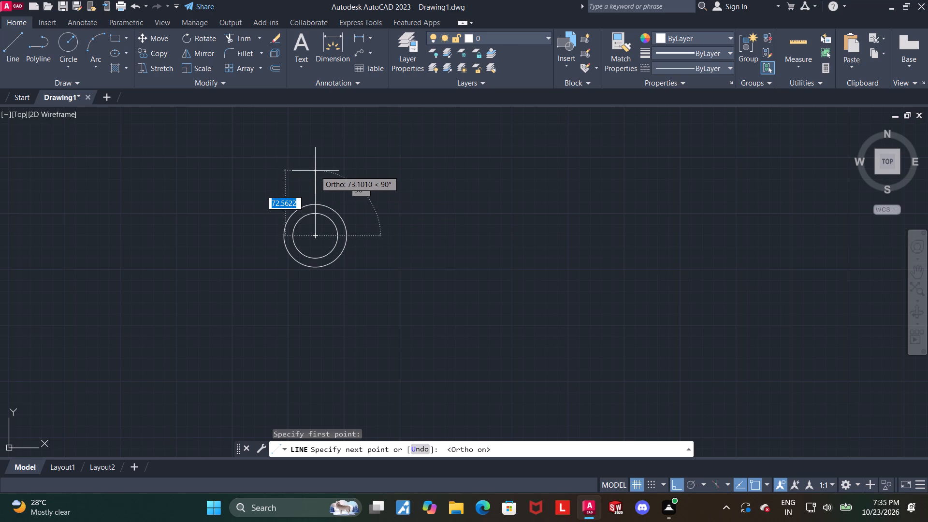
type("70")
key("Return")
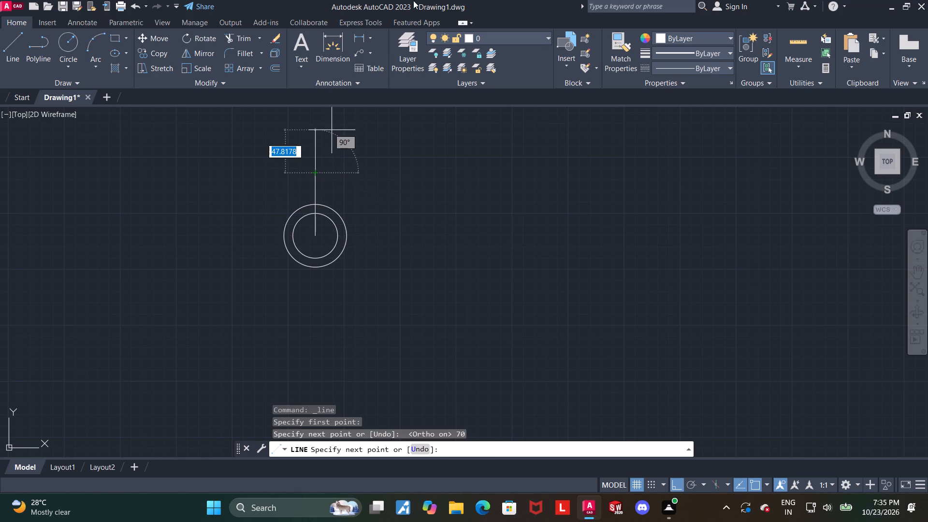
type("120")
key("Return")
key("Escape")
key("Escape")
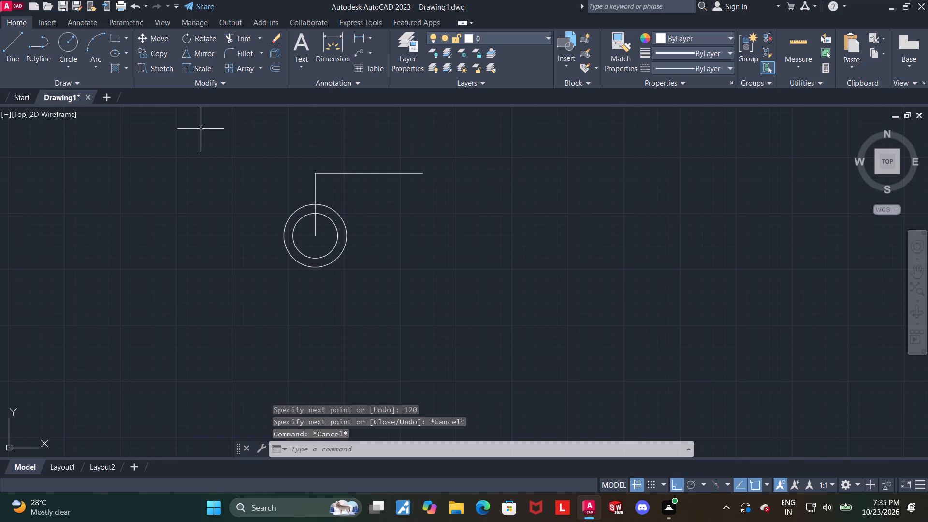
Draw a circle of radius 40 centred on the free end of the 120-unit line.
left_click(72, 44)
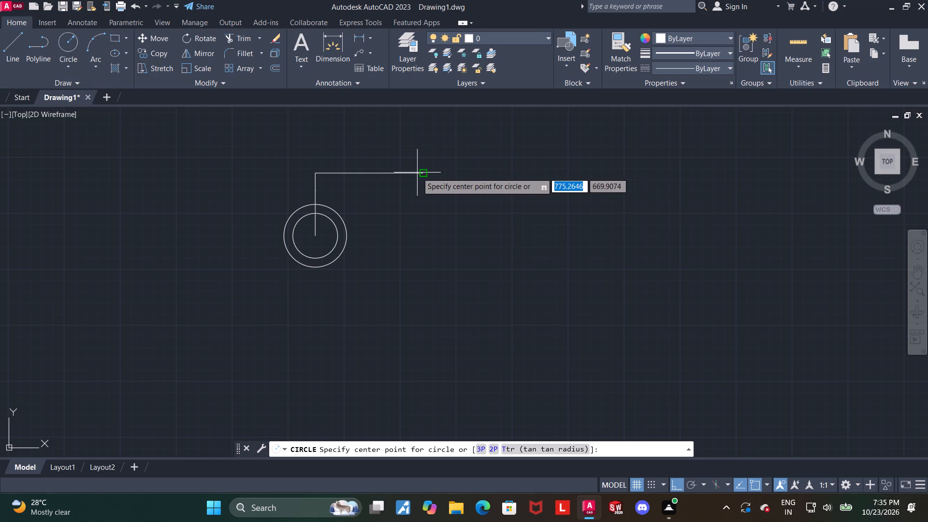
left_click(421, 173)
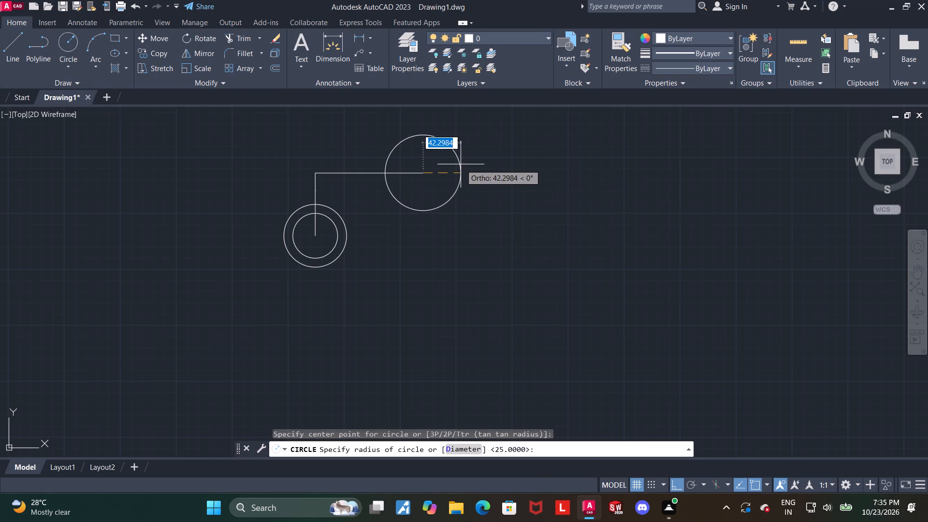
type("40")
key("Return")
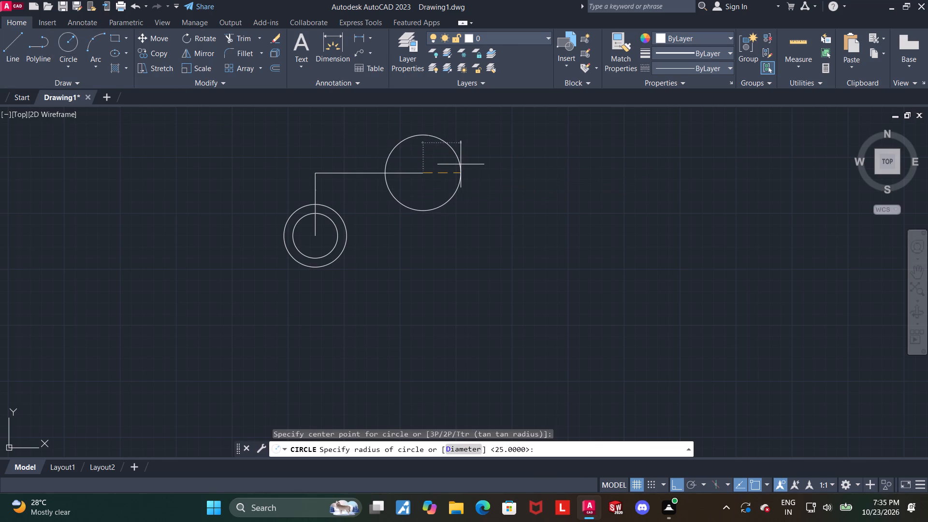
key("Escape")
Draw a concentric inner circle of radius 20 at the centre of the radius 40 circle.
left_click(63, 44)
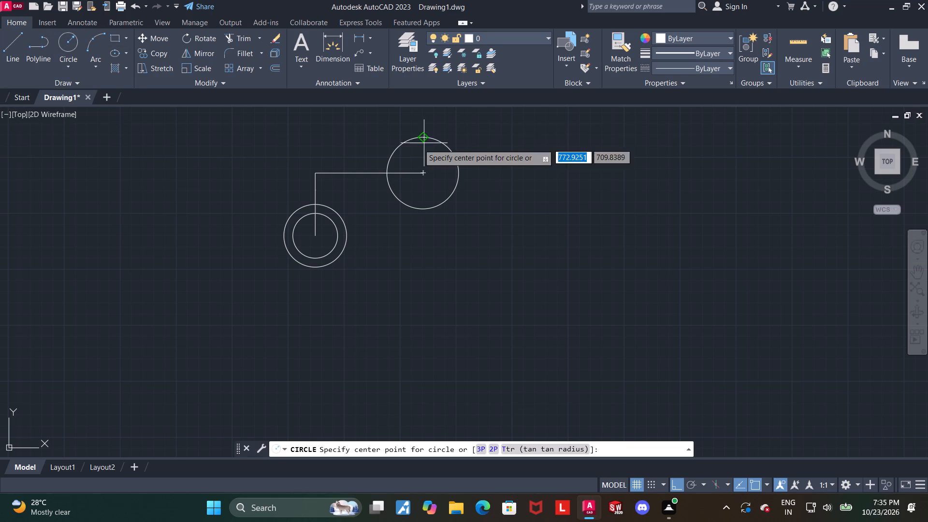
left_click(423, 171)
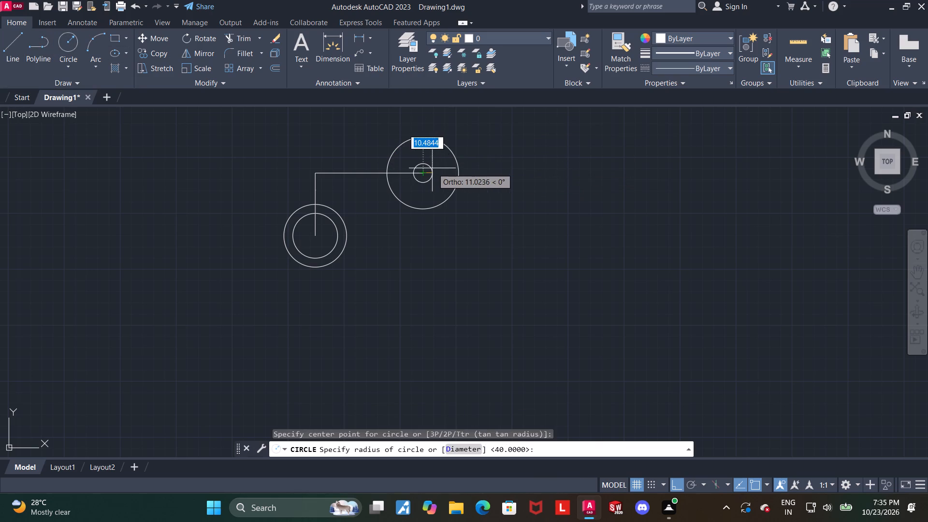
type("20")
key("Return")
key("Escape")
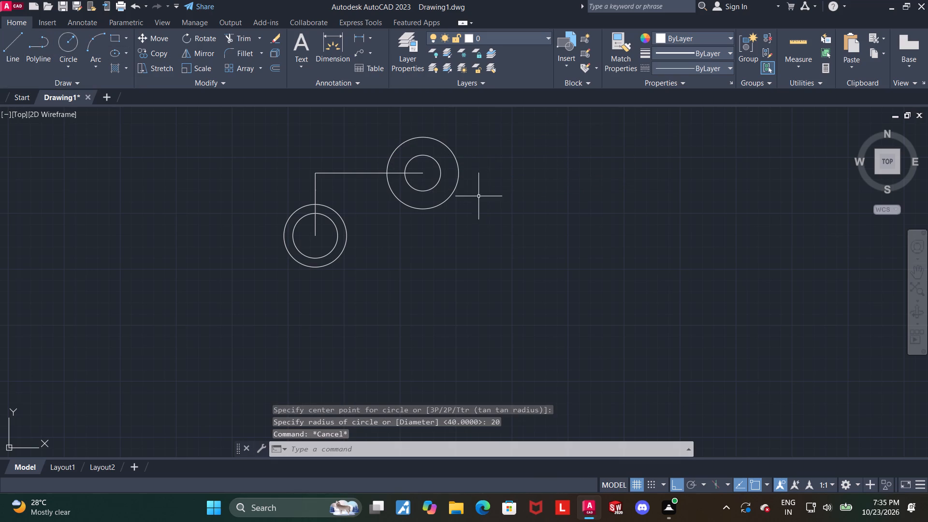
Draw a horizontal centreline about 173 units long through the lower-left circles' centre, starting outside their left edge and ending below the upper circles.
left_click(14, 43)
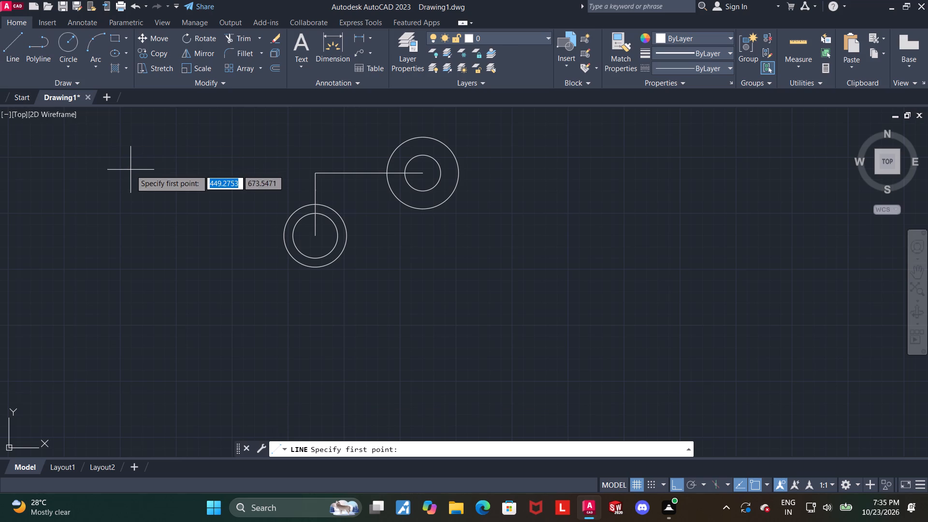
left_click(266, 235)
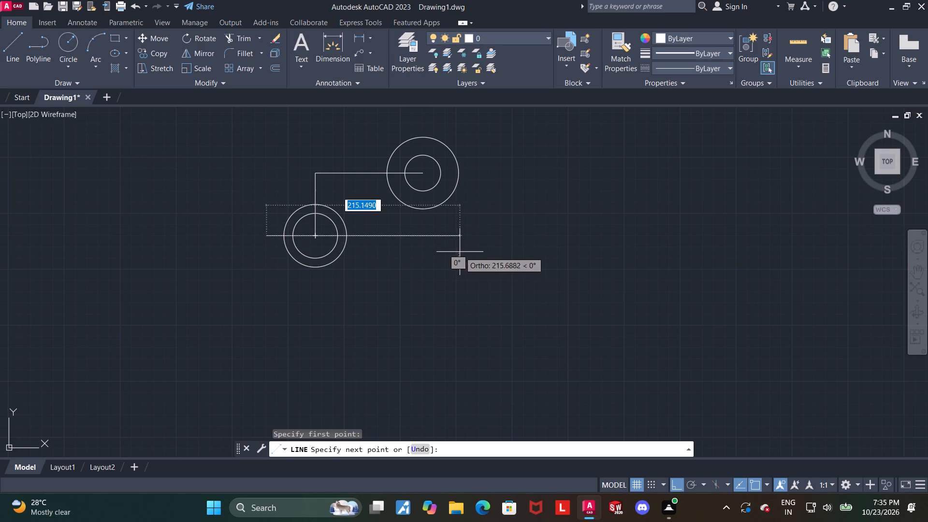
left_click(421, 239)
key("Escape")
Load the ACAD_ISO04W100 ISO long-dash dot linetype into the drawing.
left_click(388, 237)
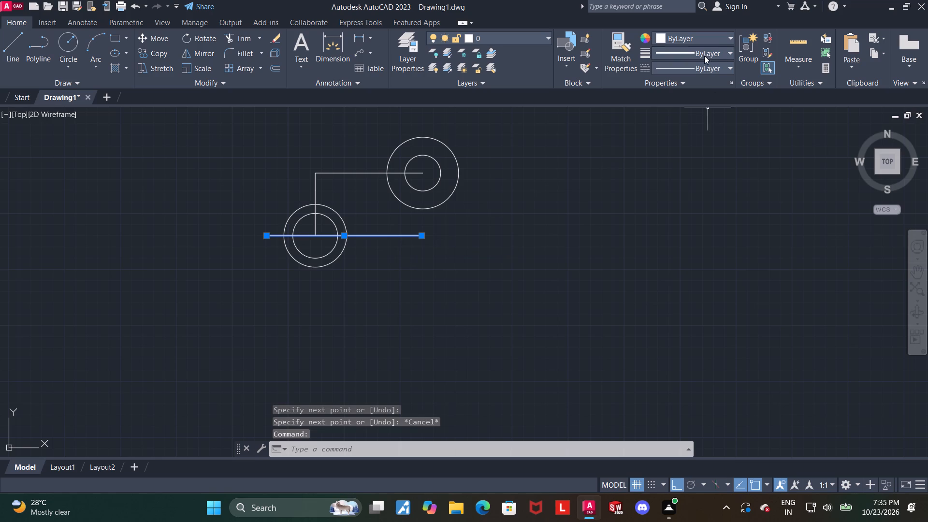
left_click(704, 62)
left_click(699, 121)
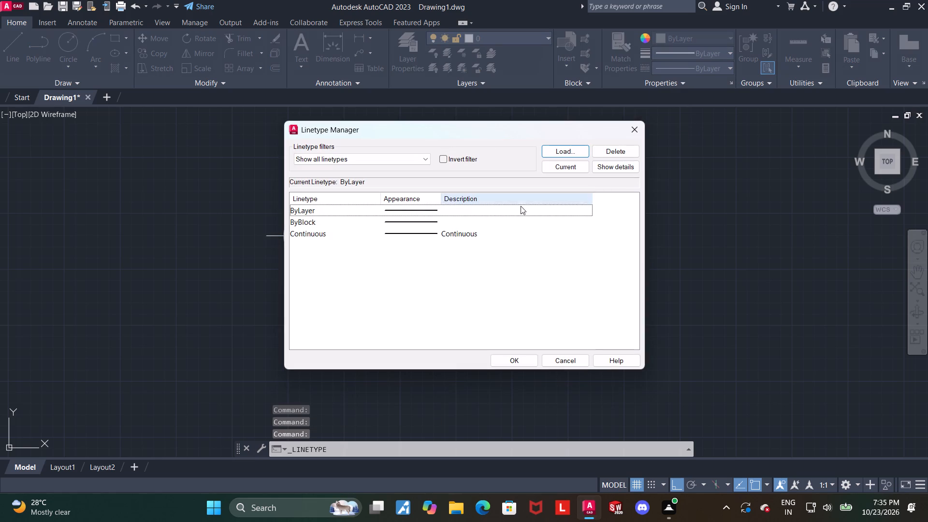
left_click(570, 151)
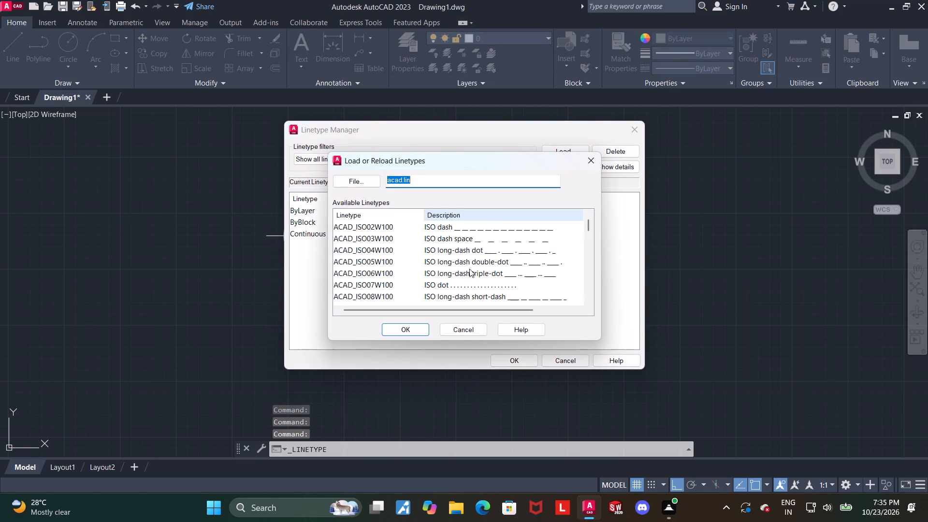
double_click(498, 252)
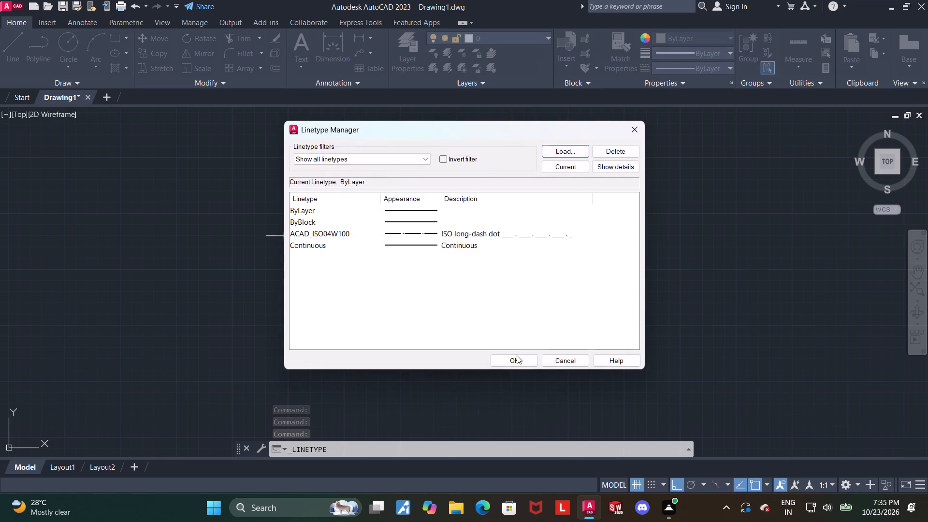
left_click(517, 357)
Give the horizontal centreline the ACAD_ISO04W100 linetype and the cyan index colour.
left_click(406, 265)
left_click(379, 234)
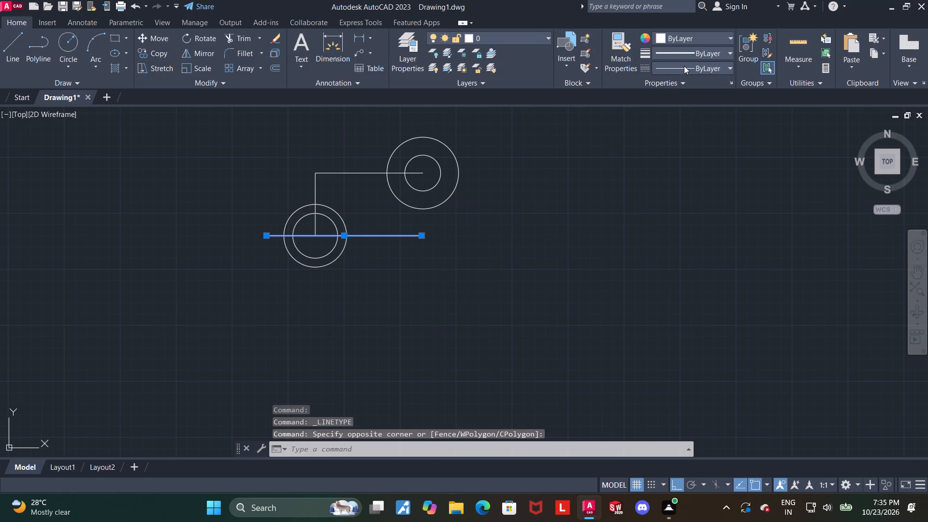
left_click(684, 66)
left_click(692, 104)
left_click(688, 38)
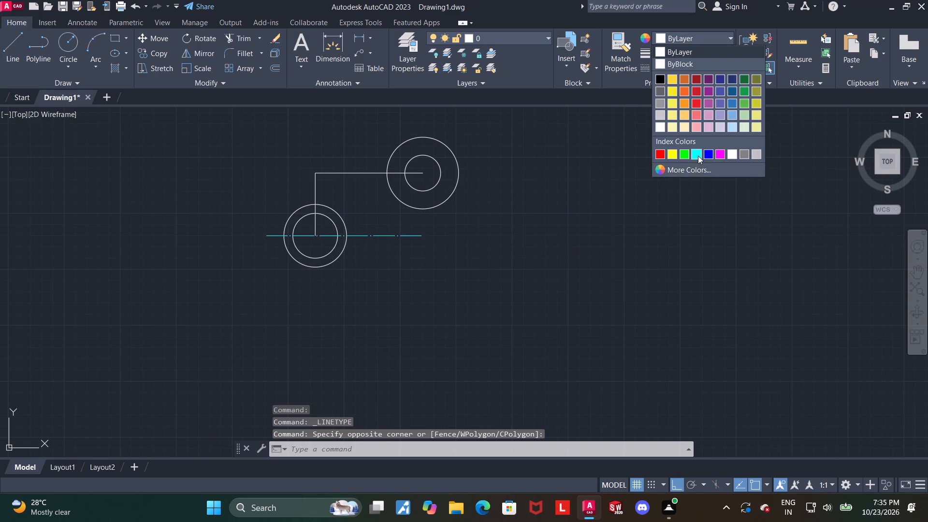
left_click(698, 156)
key("Escape")
Delete the horizontal and vertical construction lines that link the two pairs of circles.
scroll(365, 181, "up", 1)
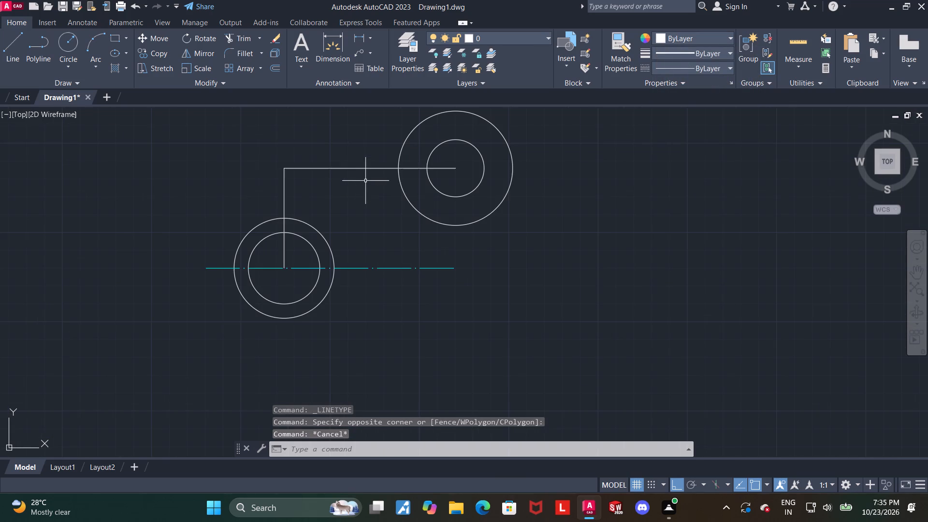
left_click(383, 168)
key("Delete")
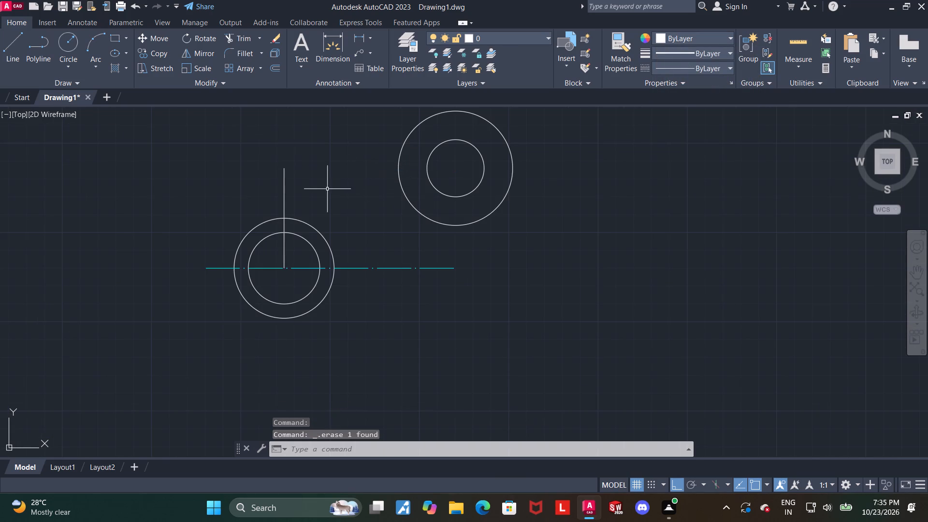
left_click(283, 184)
key("Delete")
With Ortho off, draw a 150-unit line from the lower-left circles' centre, sloping down to the right at 65° from the horizontal.
scroll(360, 217, "down", 1)
middle_click_drag(369, 238, 316, 275)
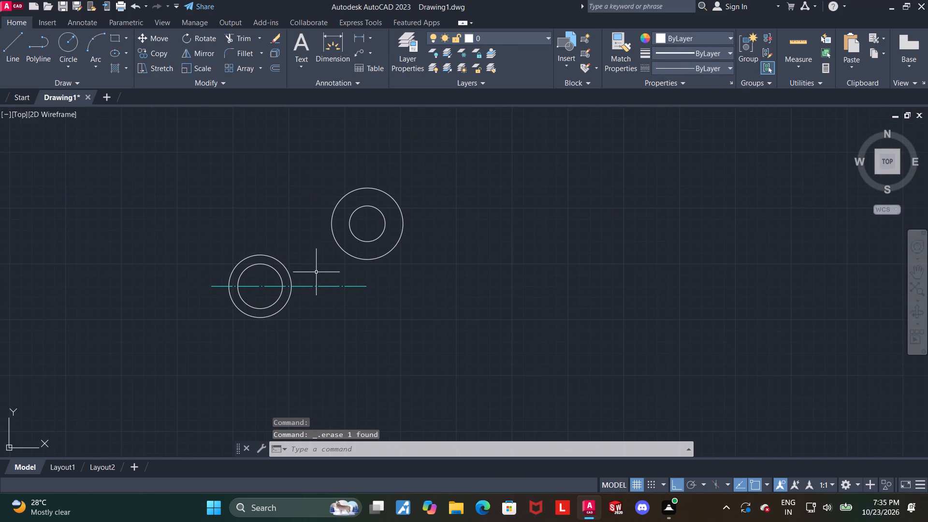
middle_click_drag(308, 258, 312, 240)
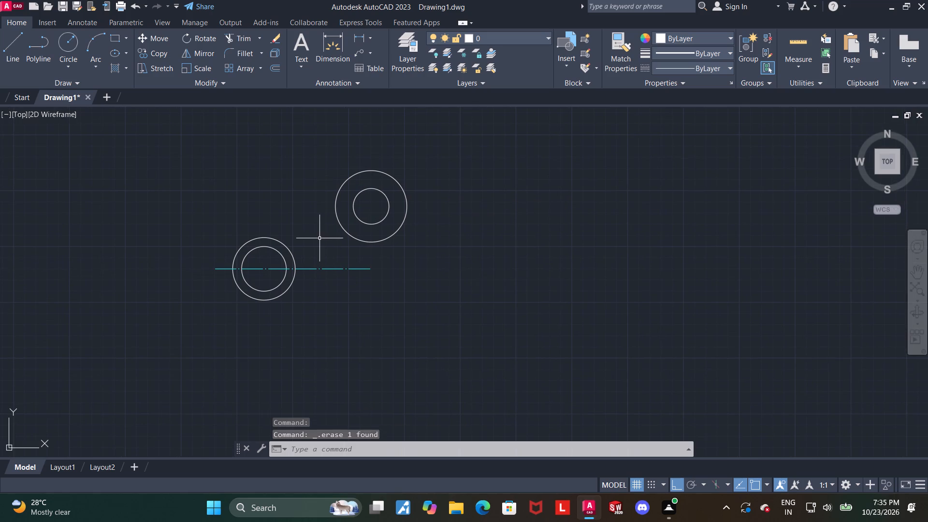
middle_click_drag(257, 289, 270, 249)
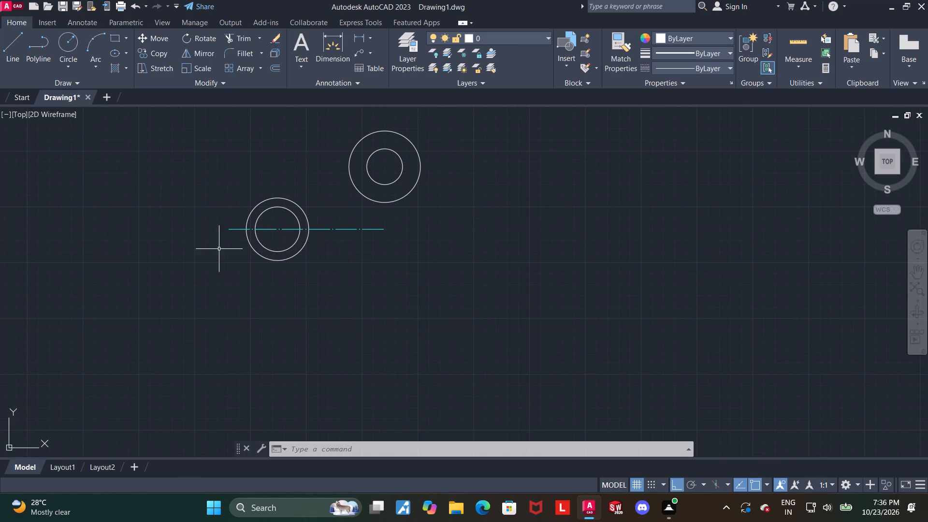
left_click(8, 39)
scroll(217, 174, "up", 1)
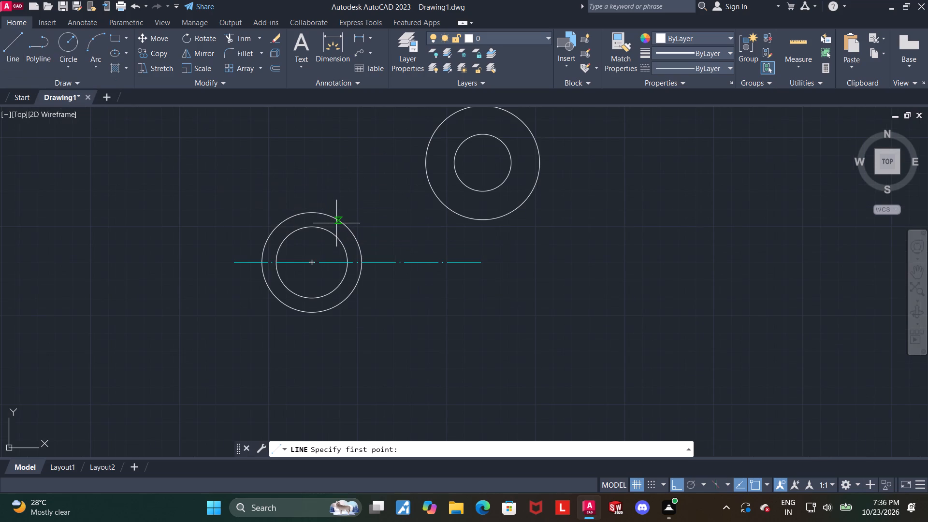
left_click(308, 263)
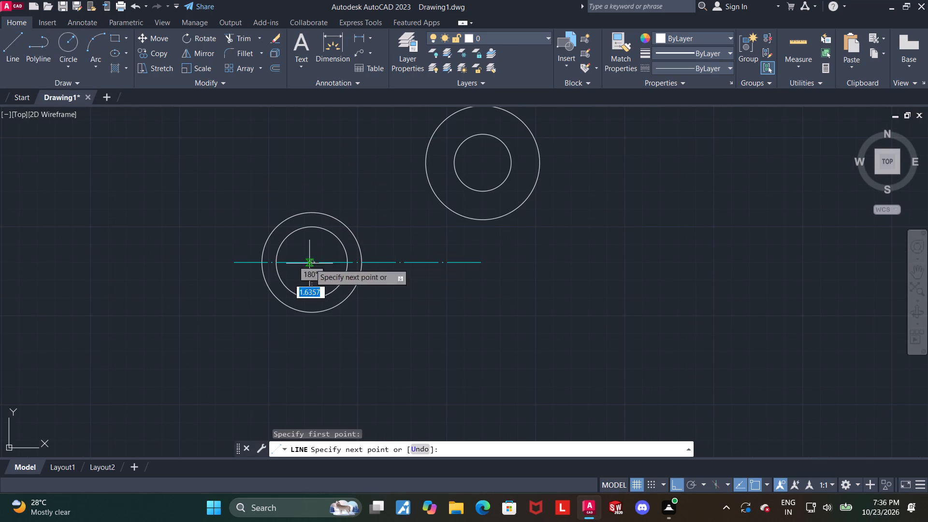
scroll(390, 343, "up", 2)
scroll(373, 320, "down", 5)
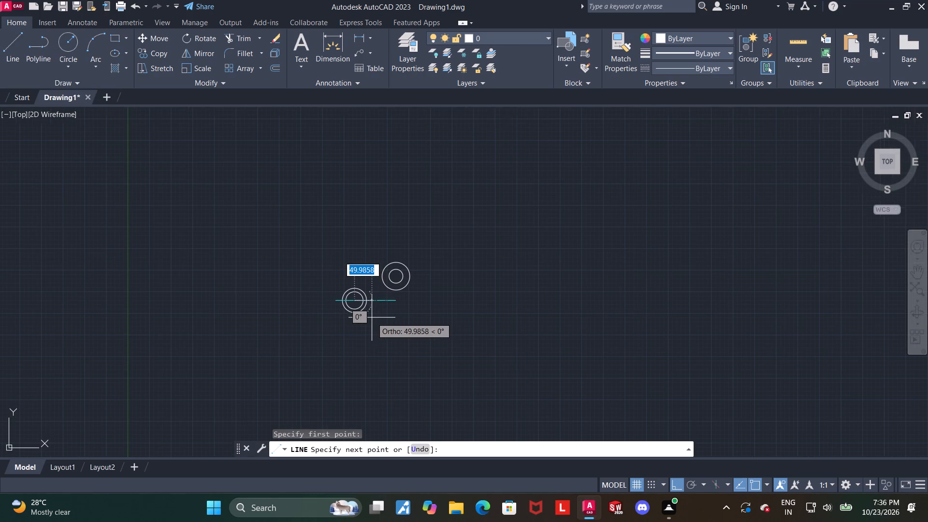
key("F8")
scroll(377, 333, "up", 2)
scroll(377, 349, "down", 4)
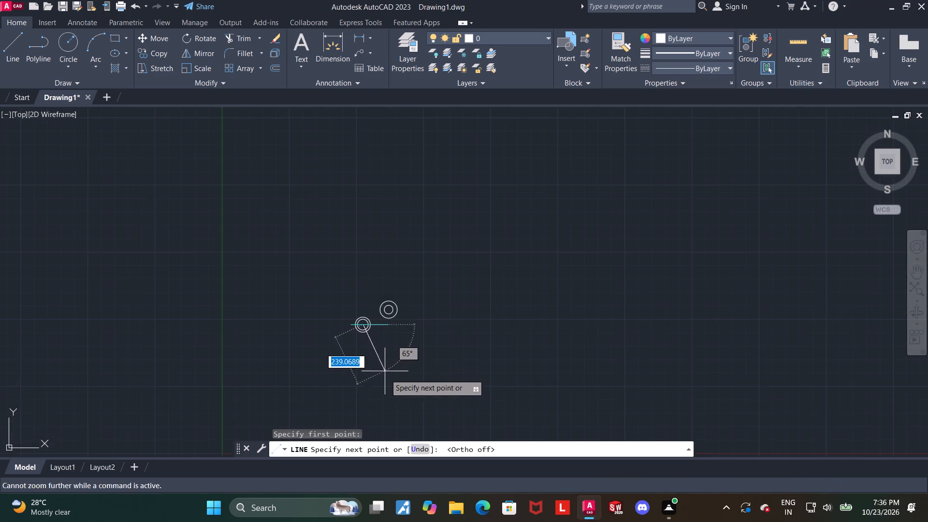
scroll(386, 383, "up", 3)
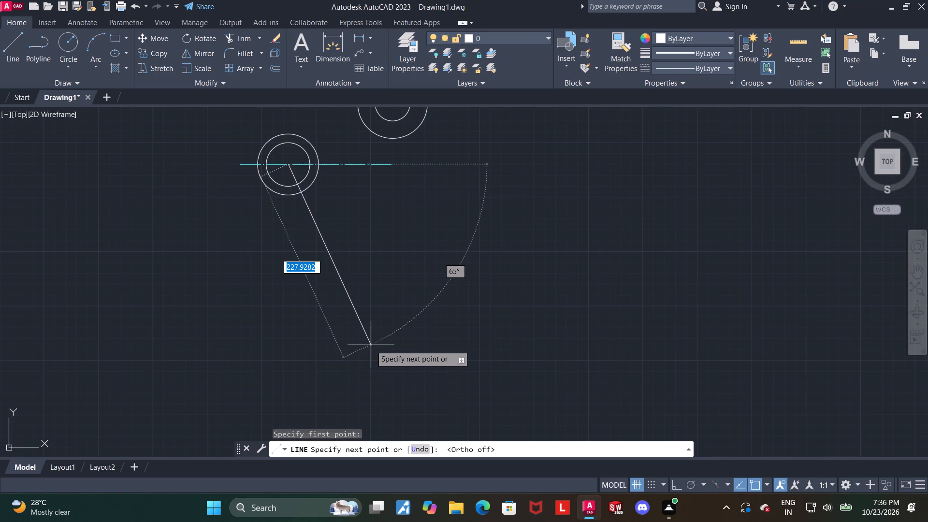
type("15")
key("0")
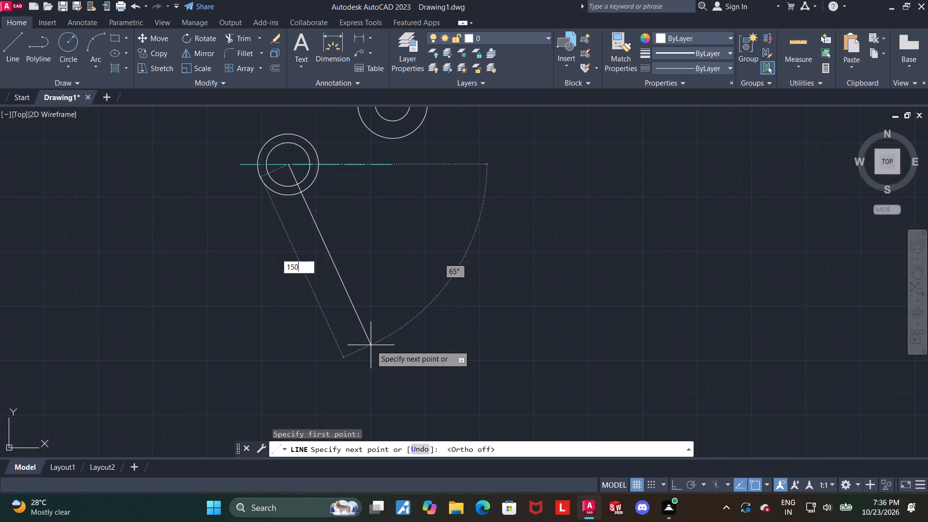
key("Tab")
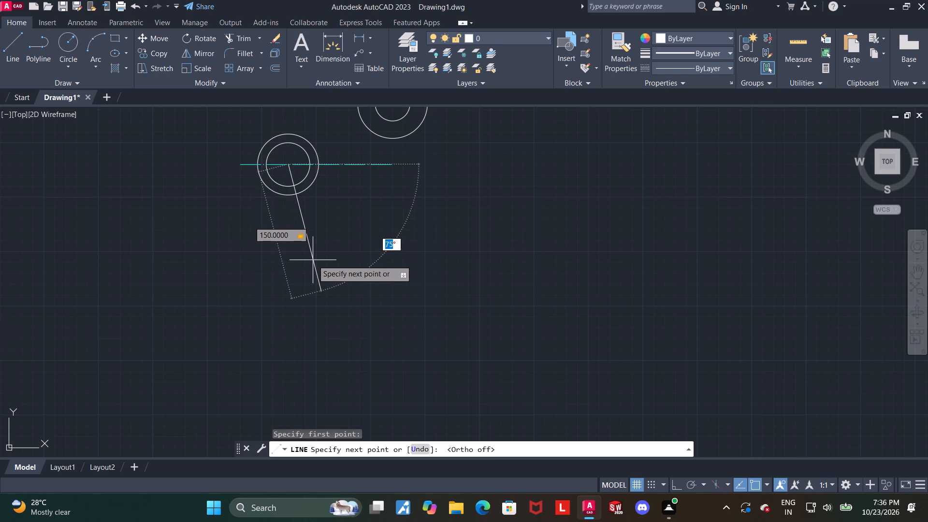
type("65")
key("Return")
key("Escape")
key("Escape")
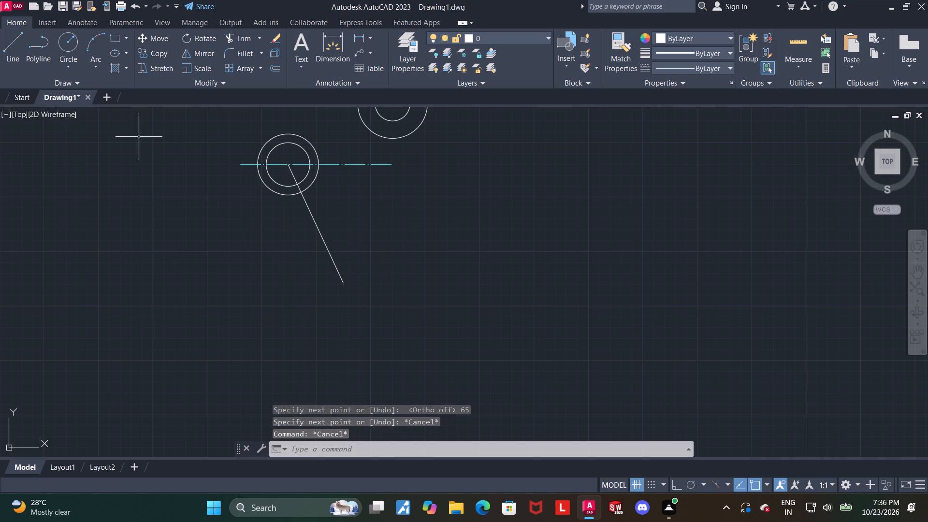
Draw a vertical line from the inclined line's lower end up to just above the horizontal centreline.
left_click(14, 45)
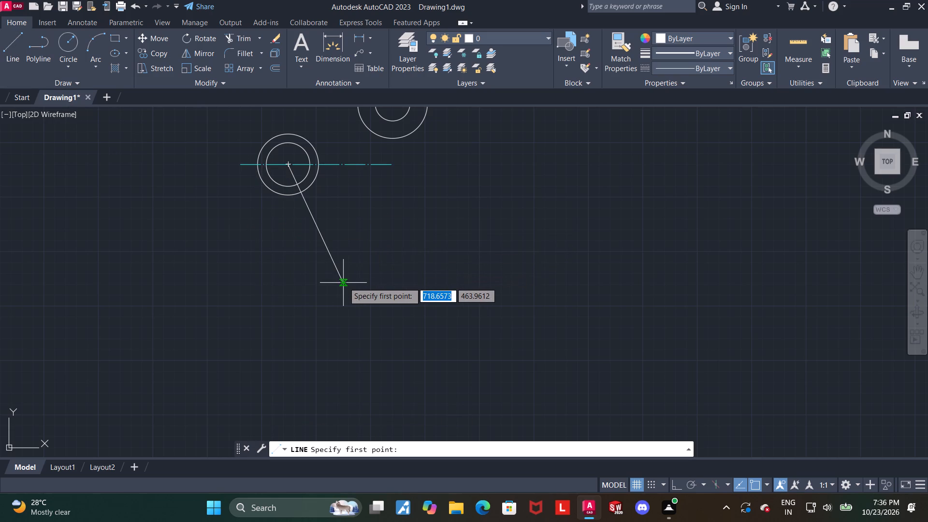
left_click(341, 282)
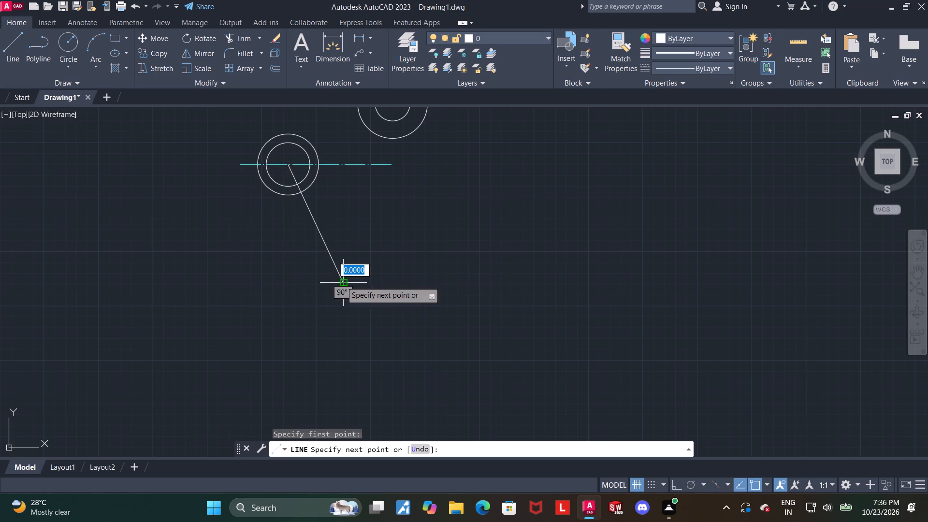
left_click(346, 145)
key("Escape")
Apply the ACAD_ISO04W100 linetype to the new vertical line.
left_click(344, 192)
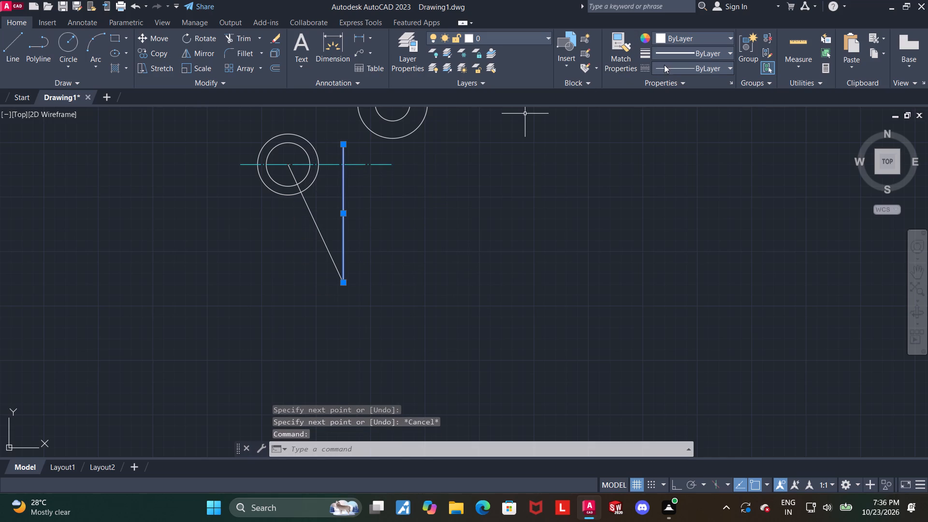
left_click(667, 66)
left_click(676, 109)
key("Escape")
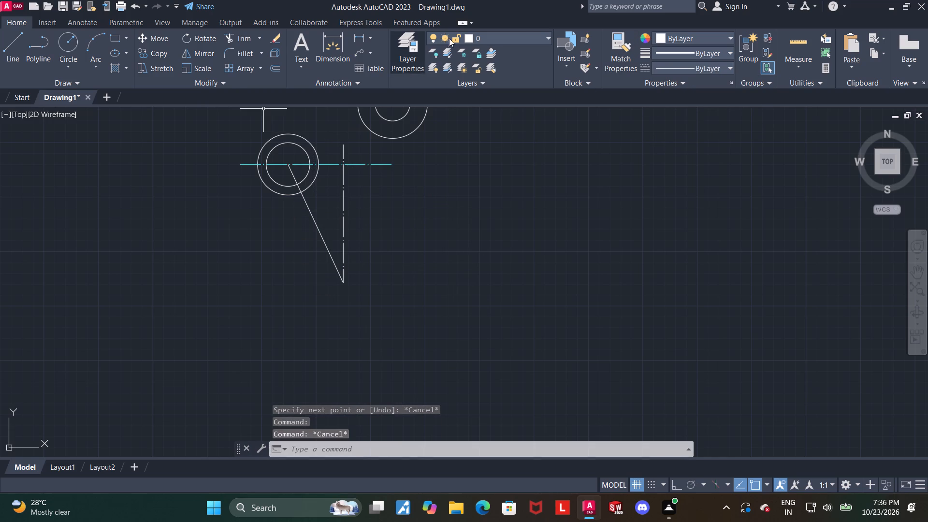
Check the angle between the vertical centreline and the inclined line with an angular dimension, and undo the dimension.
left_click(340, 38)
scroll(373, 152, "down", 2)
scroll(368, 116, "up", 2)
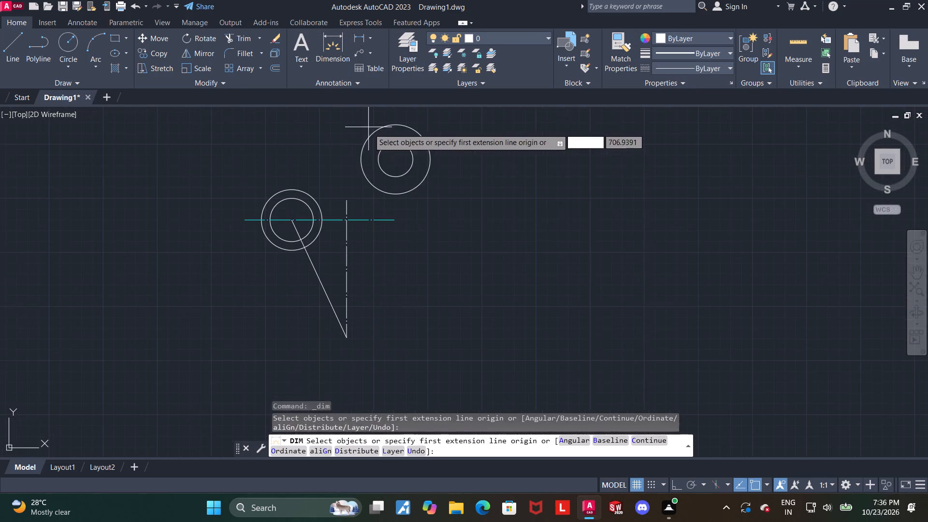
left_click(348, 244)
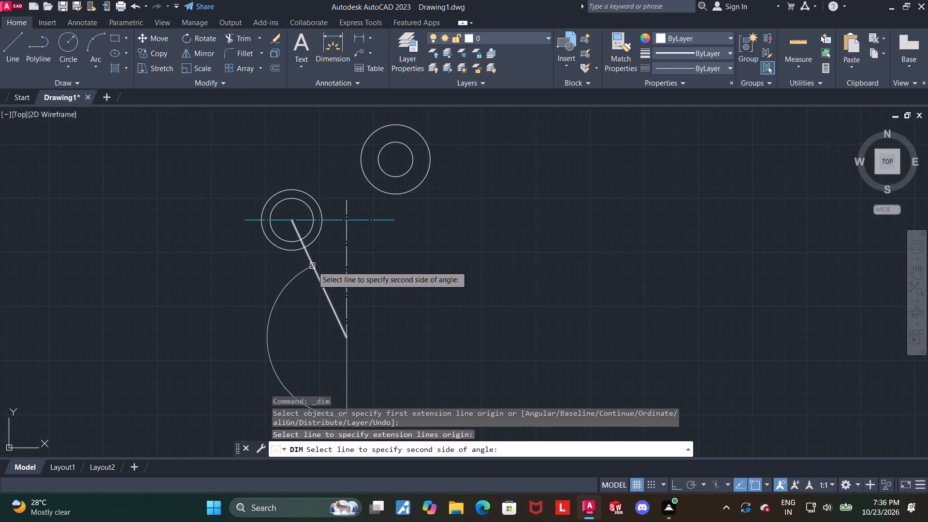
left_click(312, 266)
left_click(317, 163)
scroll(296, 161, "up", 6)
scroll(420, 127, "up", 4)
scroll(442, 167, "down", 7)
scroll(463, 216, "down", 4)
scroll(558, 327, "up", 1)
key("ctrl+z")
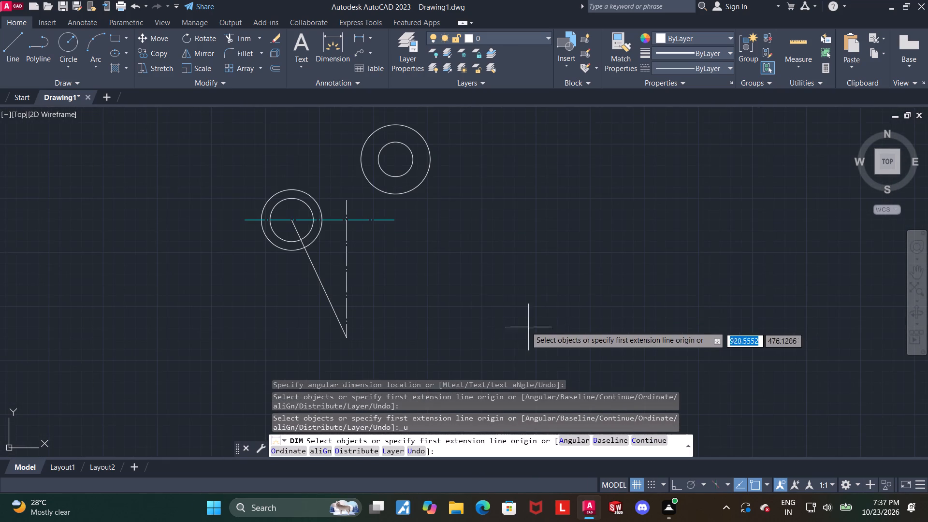
Draw a circle of radius 40 centred on the lower end of the inclined line.
middle_click_drag(390, 289, 393, 248)
middle_click_drag(394, 260, 407, 212)
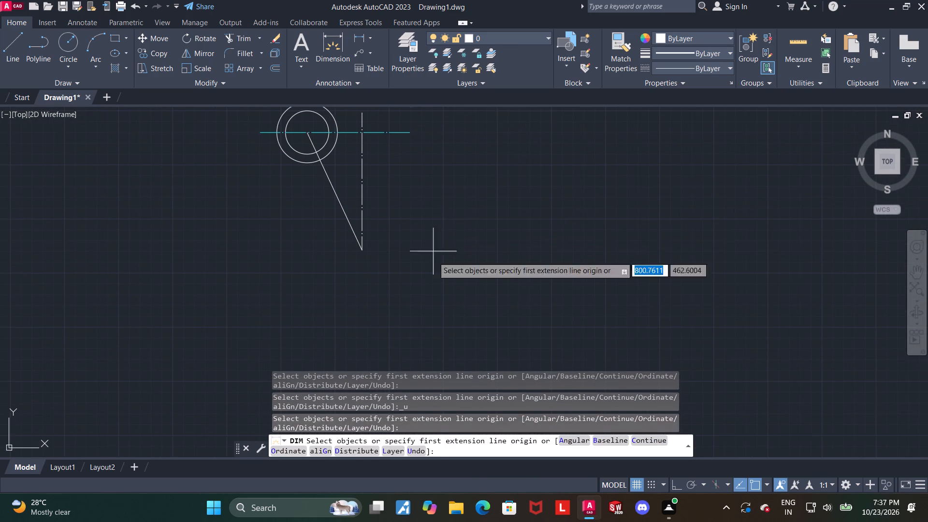
scroll(348, 238, "up", 1)
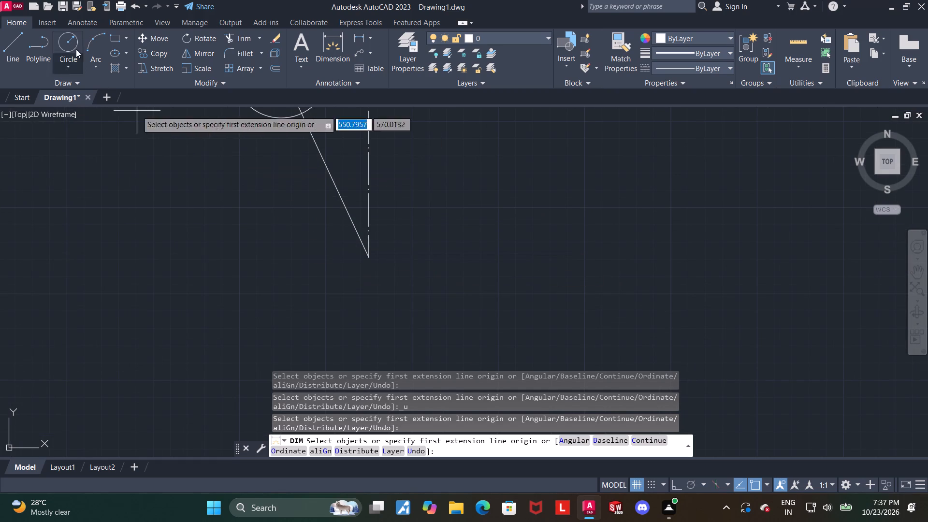
left_click(72, 36)
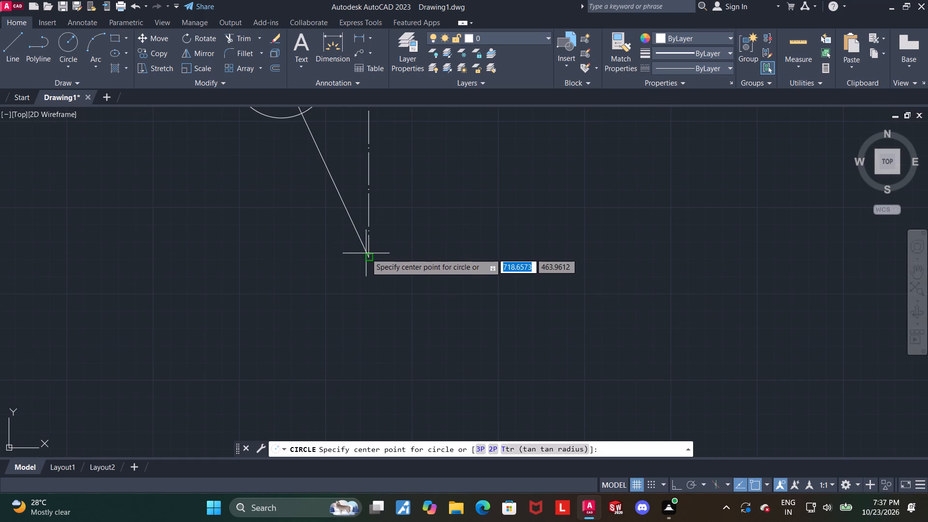
left_click(366, 255)
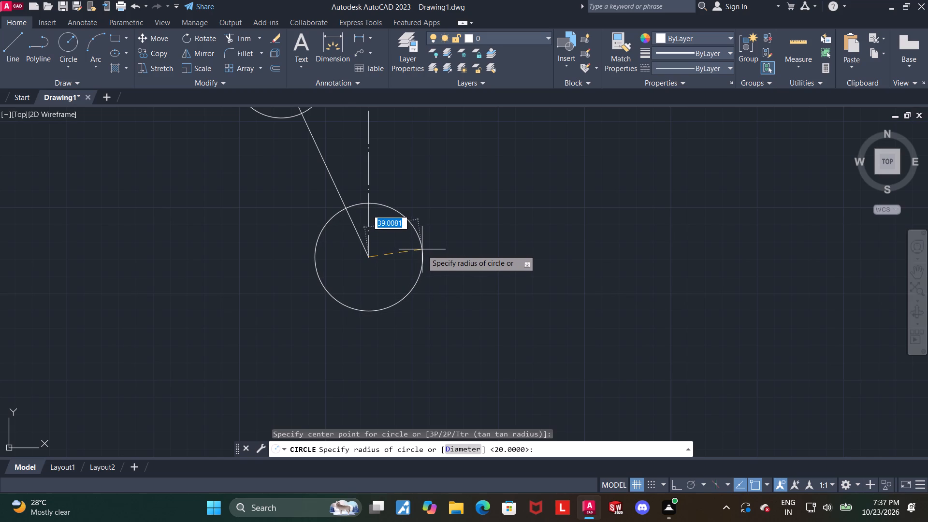
type("40")
key("Return")
key("Escape")
Draw a concentric outer circle of radius 50 around the new radius 40 circle.
left_click(71, 38)
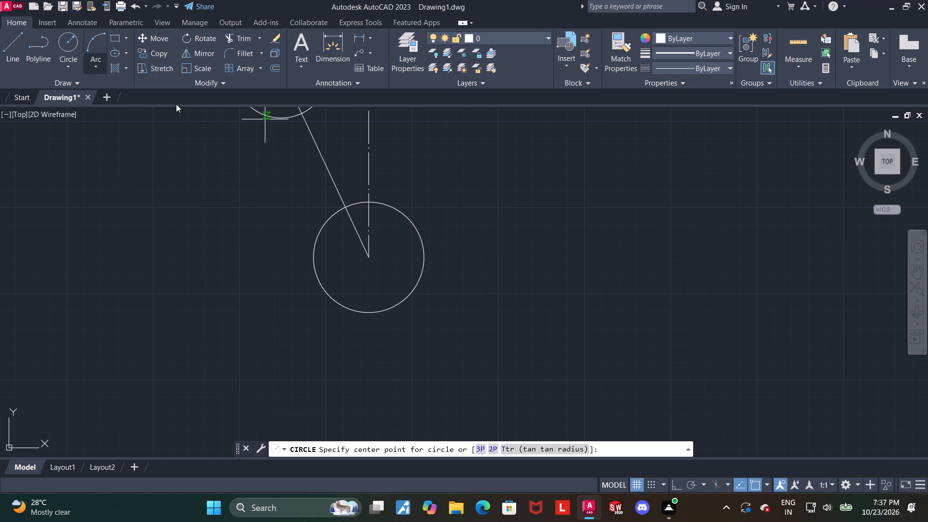
left_click(369, 255)
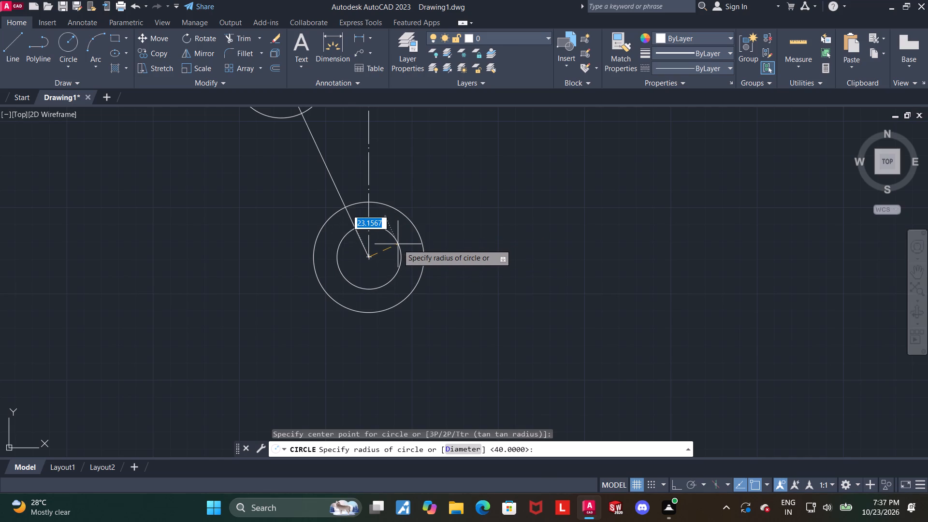
type("50")
key("Return")
key("Escape")
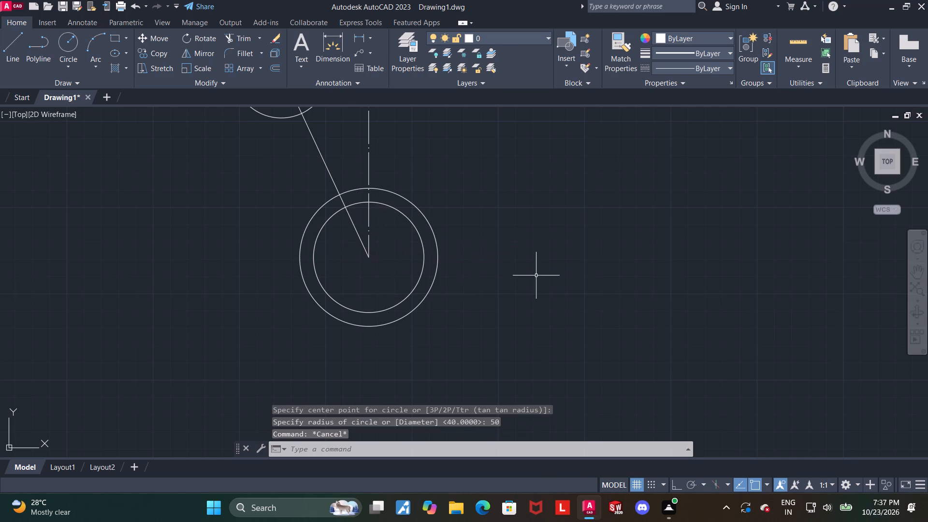
Draw a line tangent to the outer circles of the left and lower pairs along their left side.
scroll(536, 276, "down", 1)
middle_click_drag(523, 245, 507, 266)
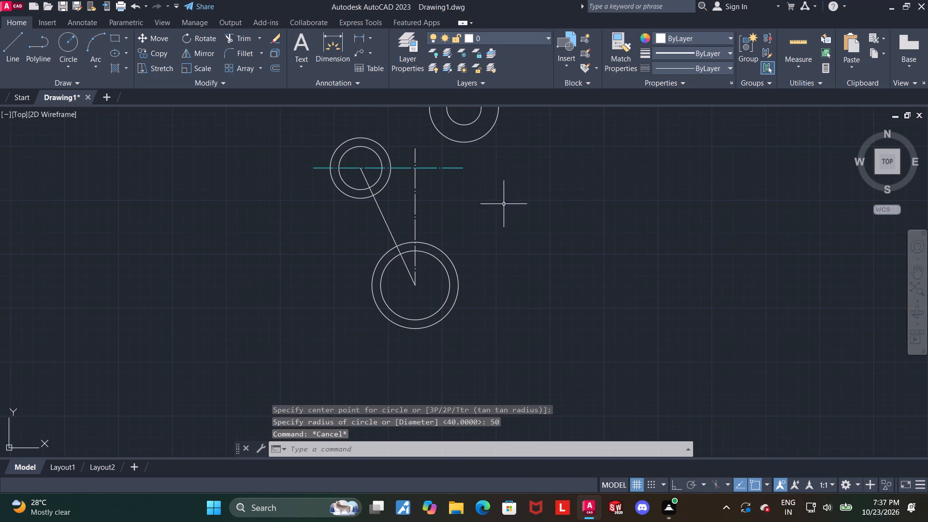
left_click(5, 50)
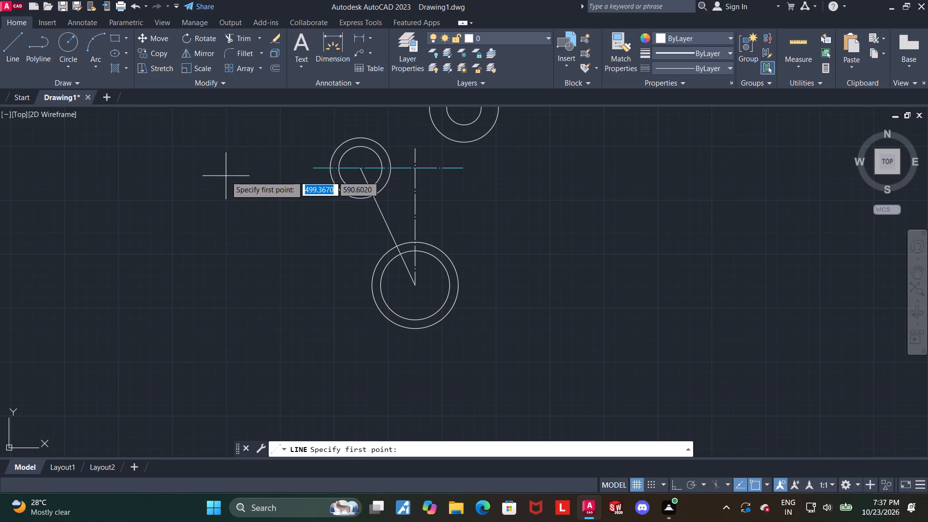
right_click(226, 176, "shift")
left_click(262, 379)
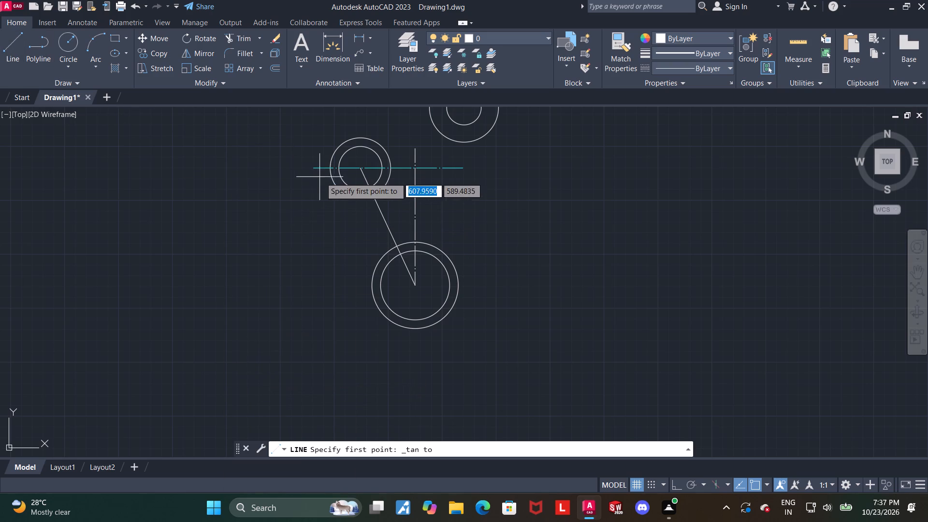
left_click(326, 179)
right_click(310, 216, "shift")
left_click(336, 377)
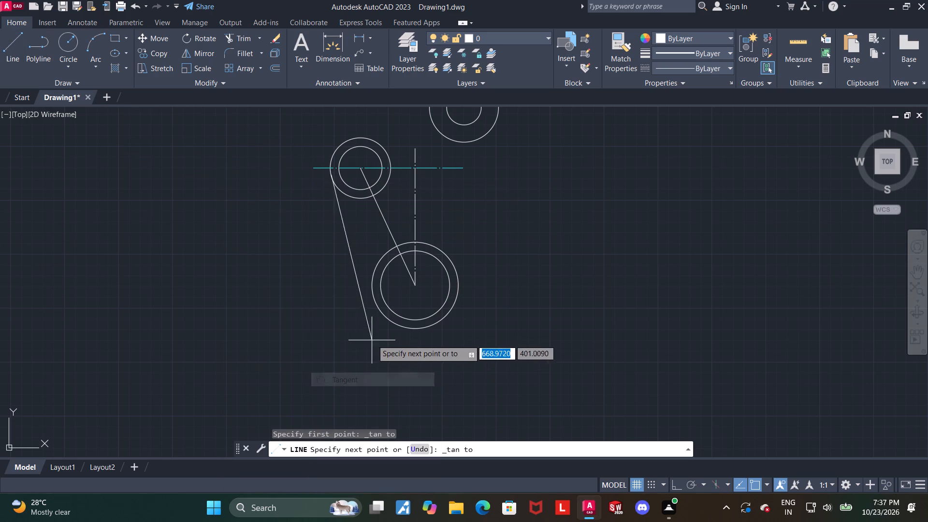
left_click(382, 315)
key("Escape")
key("Escape")
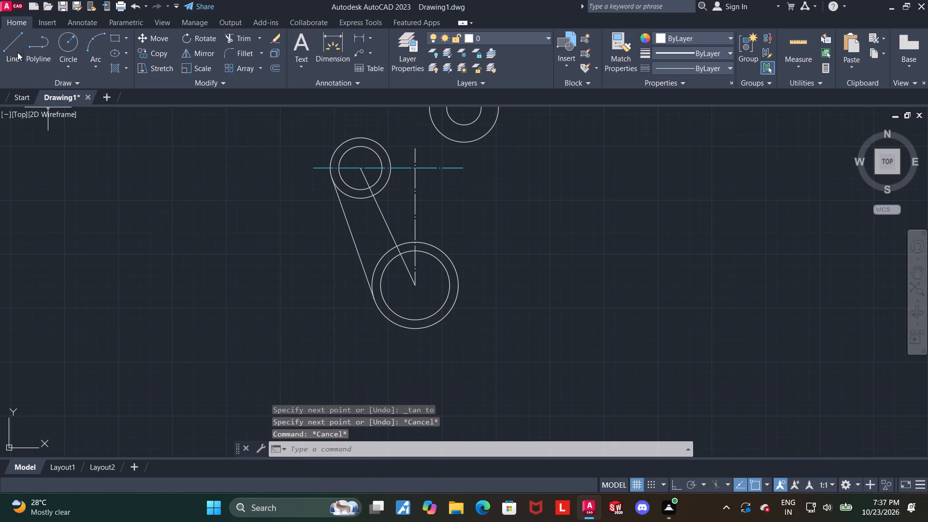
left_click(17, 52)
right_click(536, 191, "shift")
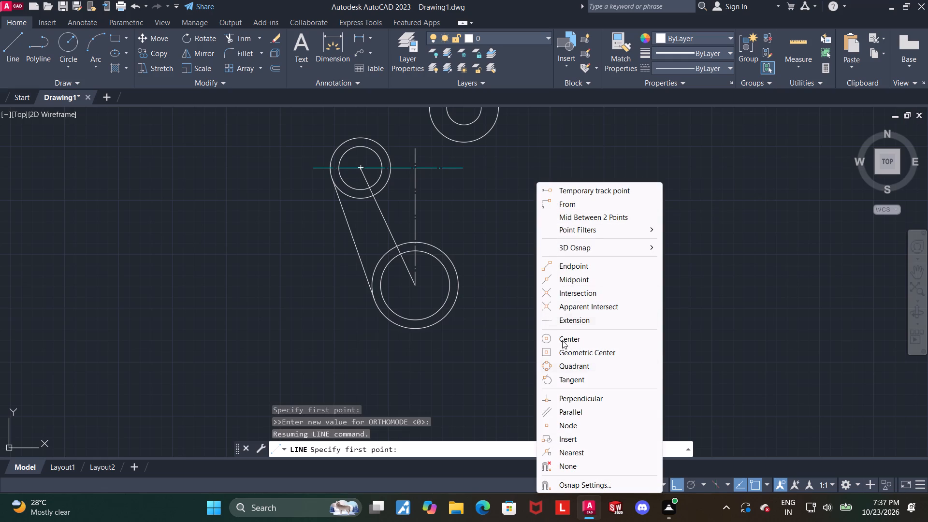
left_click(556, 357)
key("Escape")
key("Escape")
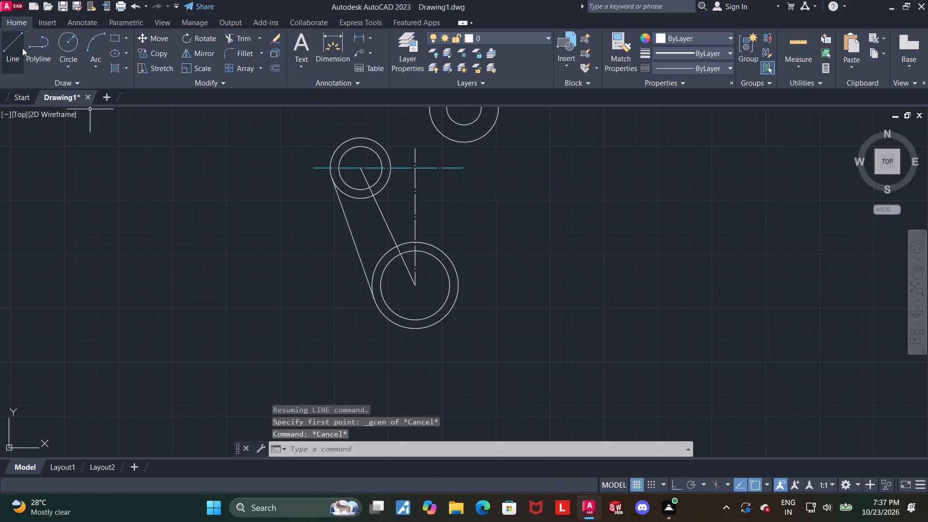
Draw a second line tangent to the outer circles of the left and lower pairs along their right side.
left_click(22, 48)
right_click(488, 191, "shift")
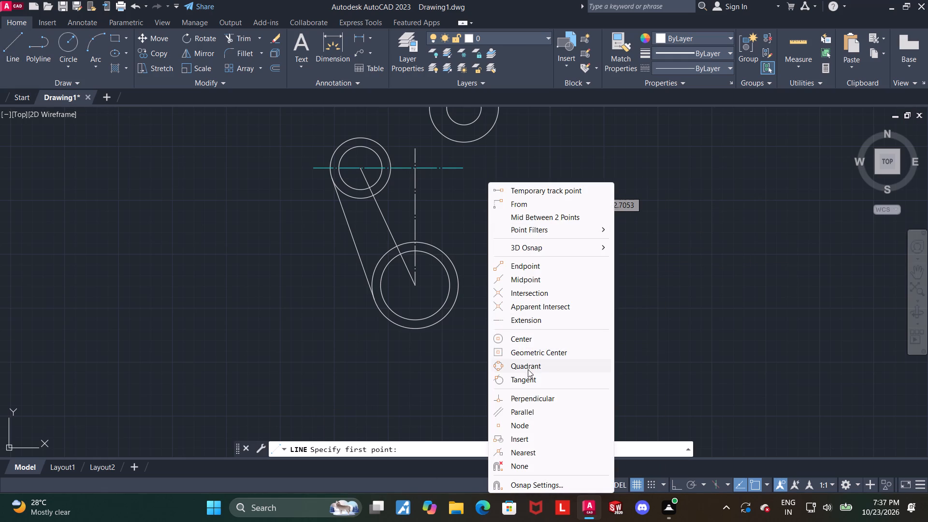
left_click(526, 377)
left_click(385, 153)
right_click(510, 235, "shift")
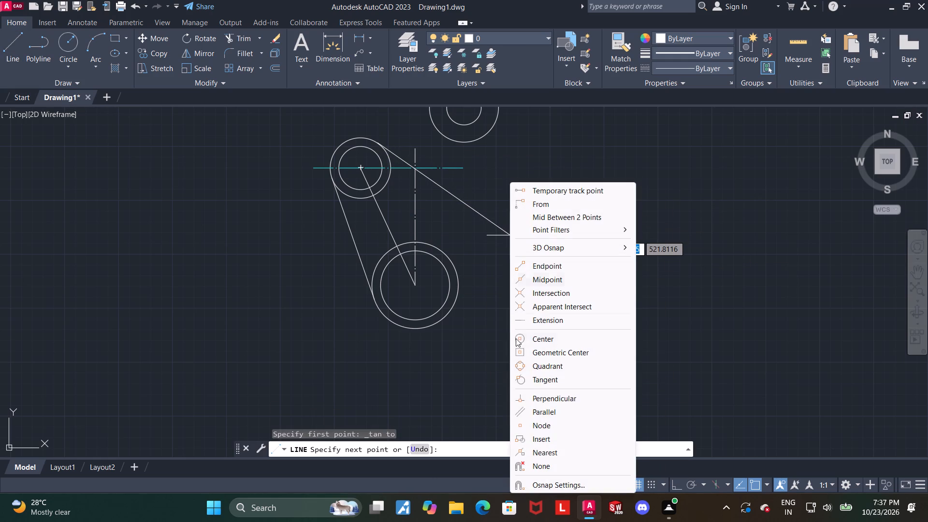
left_click(536, 379)
left_click(458, 279)
key("Escape")
key("Escape")
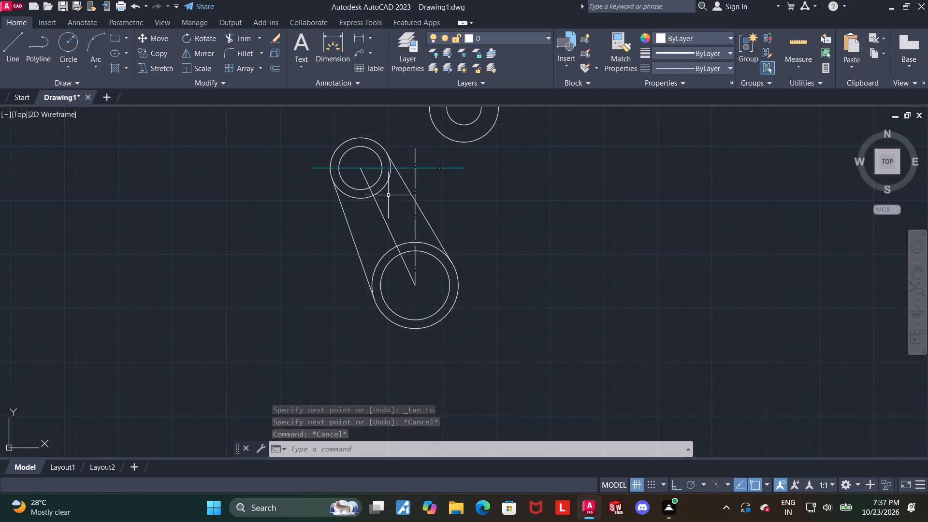
Give the inclined line between the two circle centres the vertical centreline's dash-dot linetype and the colour cyan.
left_click(385, 220)
key("Escape")
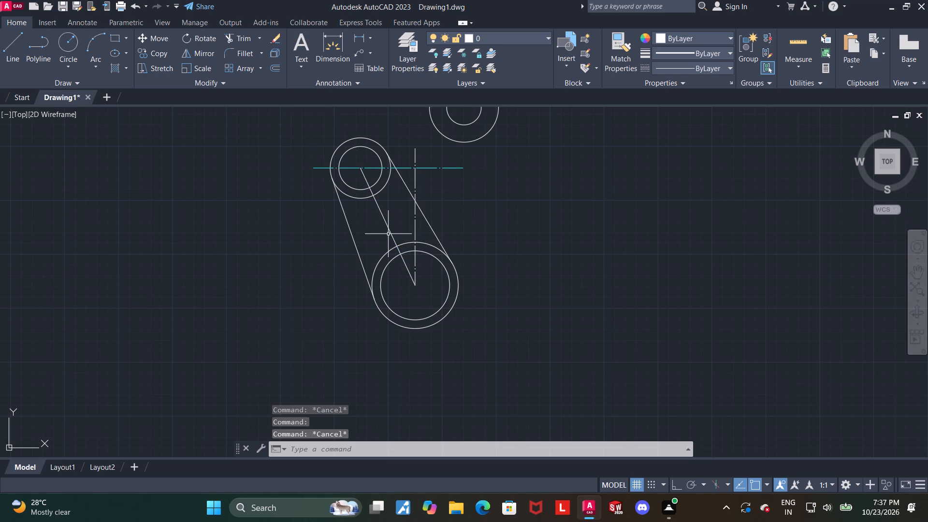
left_click(388, 234)
key("Escape")
left_click(392, 227)
left_click(388, 229)
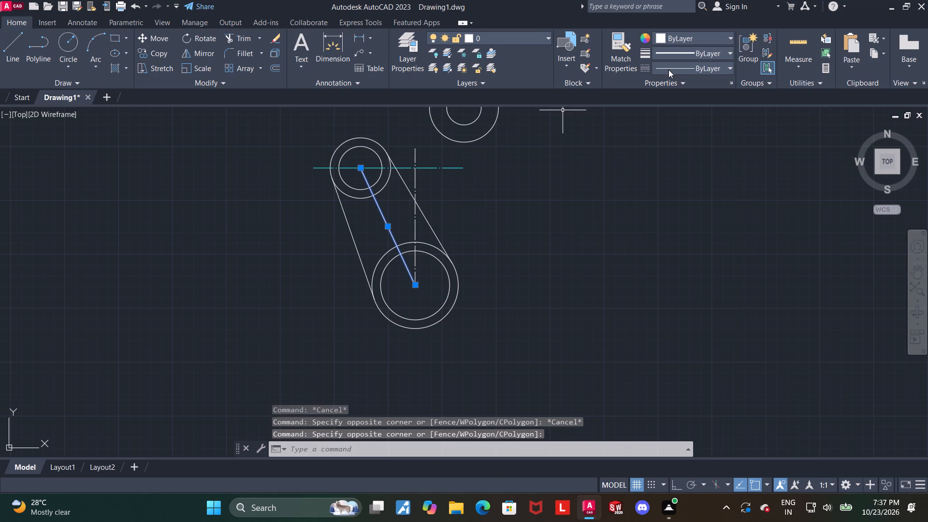
left_click(690, 67)
left_click(694, 106)
left_click(697, 40)
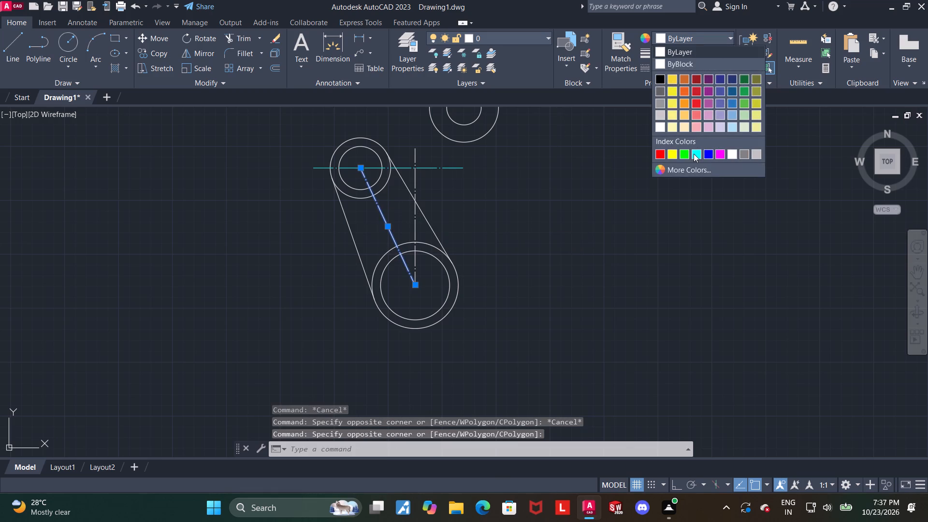
left_click(694, 154)
key("Escape")
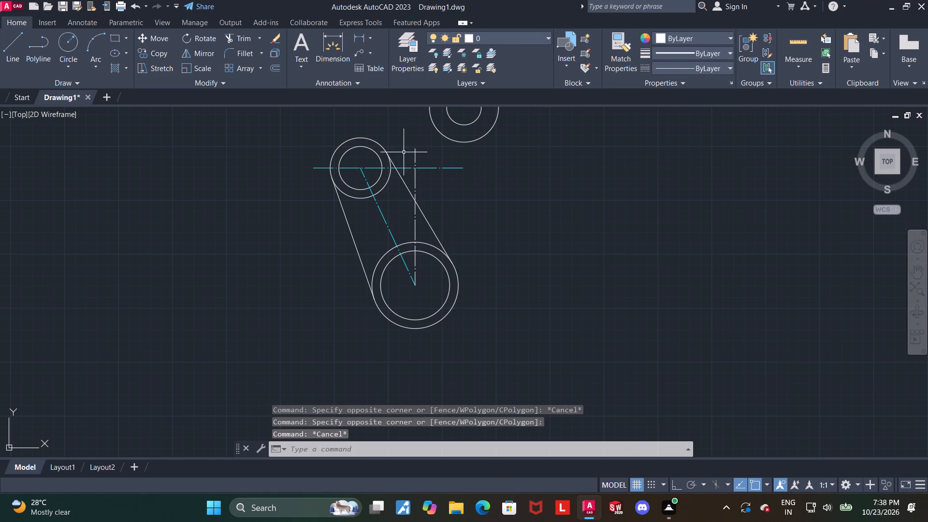
Change the vertical centreline above the lower circle pair to cyan.
middle_click_drag(403, 159, 393, 203)
scroll(391, 184, "down", 1)
middle_click_drag(383, 204, 367, 243)
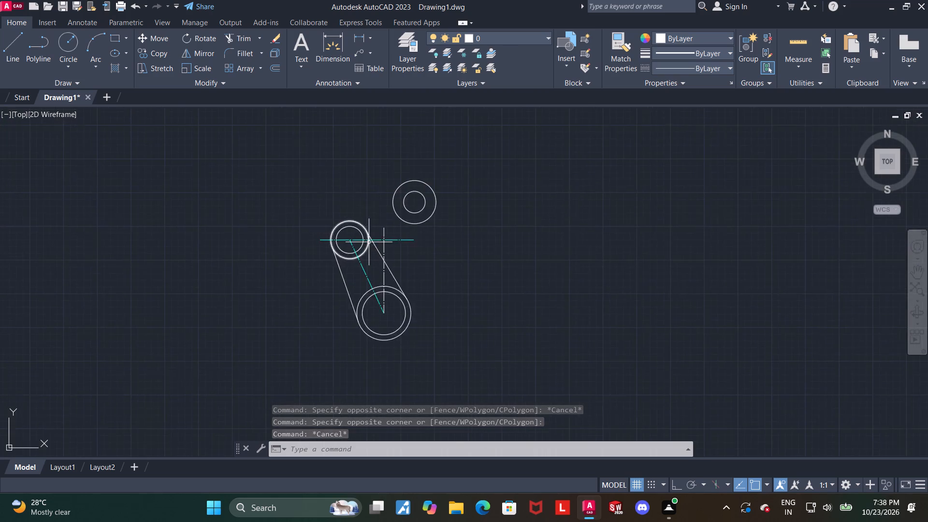
scroll(369, 242, "up", 2)
left_click(404, 241)
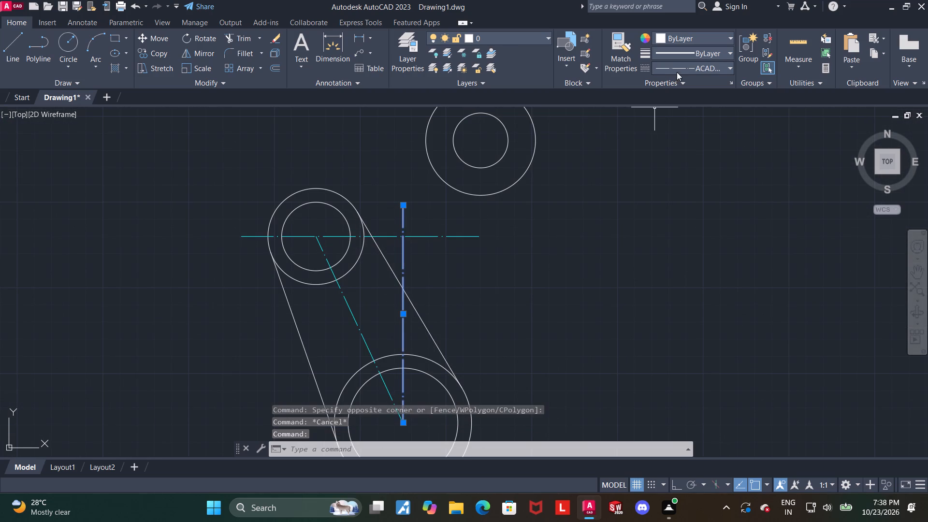
left_click(678, 67)
key("Escape")
left_click(681, 40)
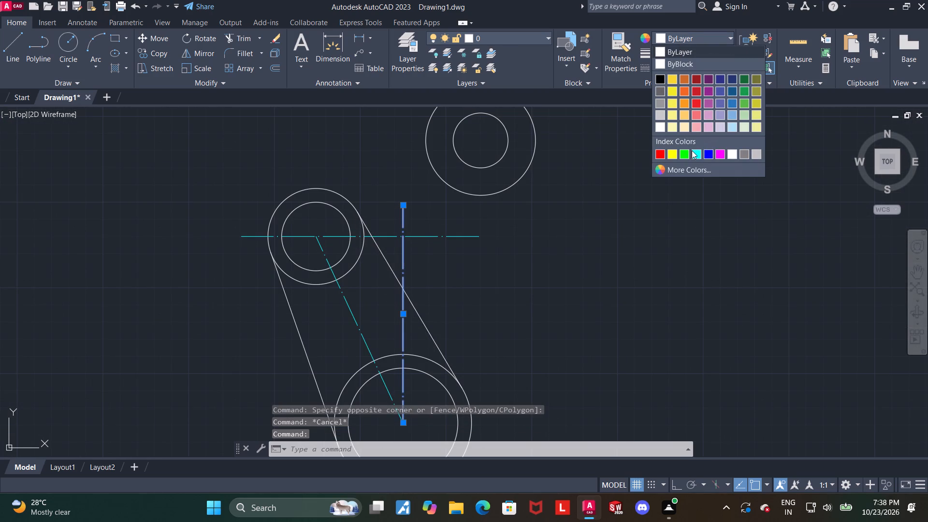
left_click(692, 150)
key("Escape")
With Ortho on, draw a vertical line from the left circle pair's centre upward past its outer circle.
scroll(463, 185, "down", 3)
middle_click_drag(444, 232, 431, 256)
scroll(433, 248, "up", 1)
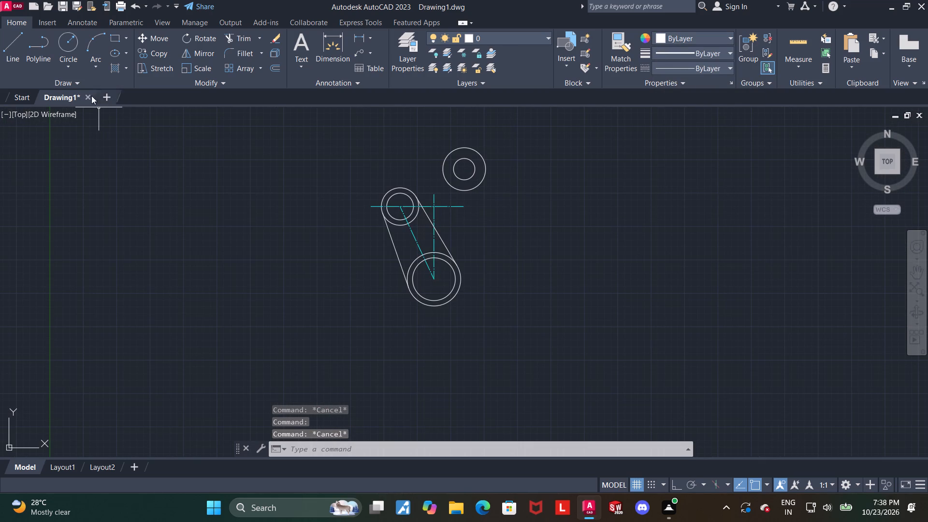
left_click(17, 45)
scroll(412, 157, "up", 2)
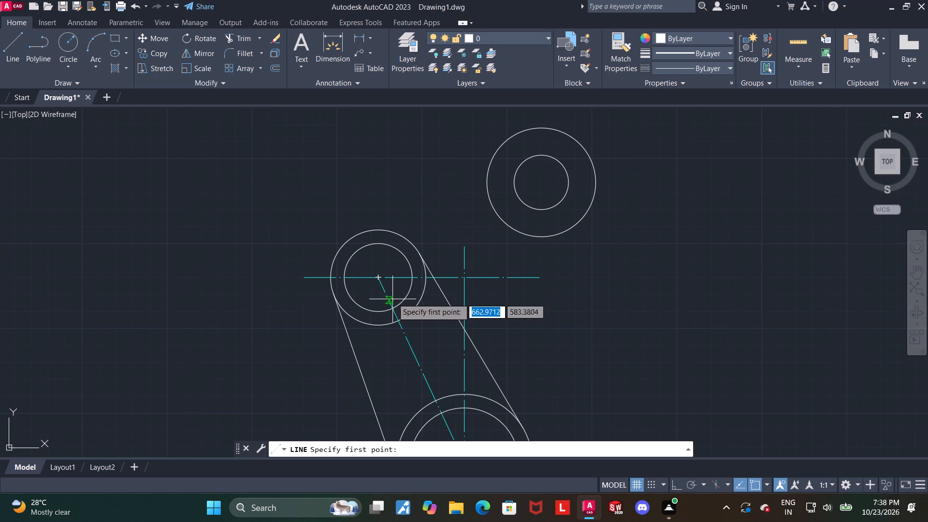
left_click(377, 277)
scroll(377, 277, "down", 2)
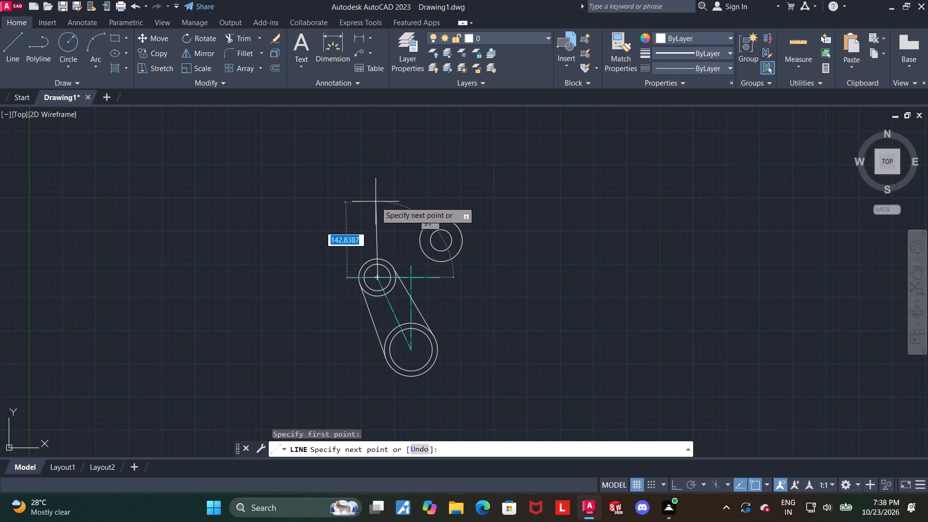
key("F8")
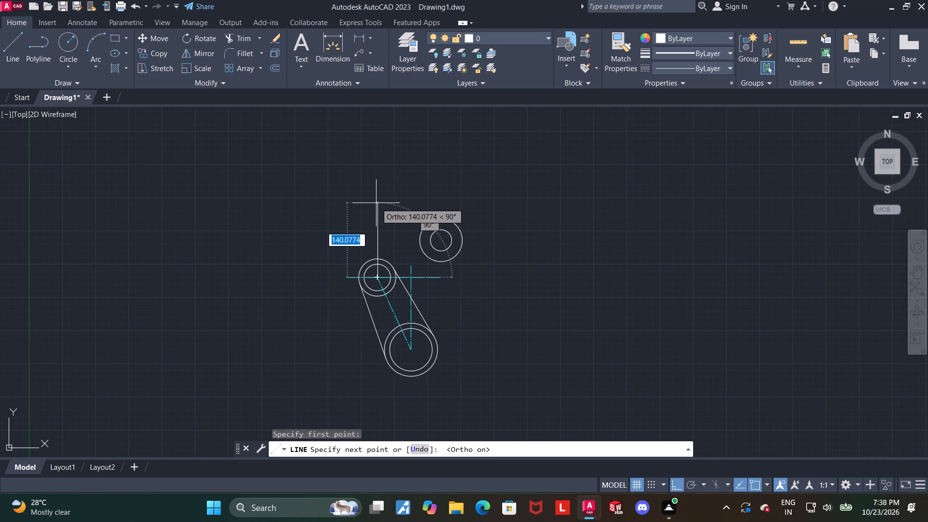
left_click(374, 246)
key("Escape")
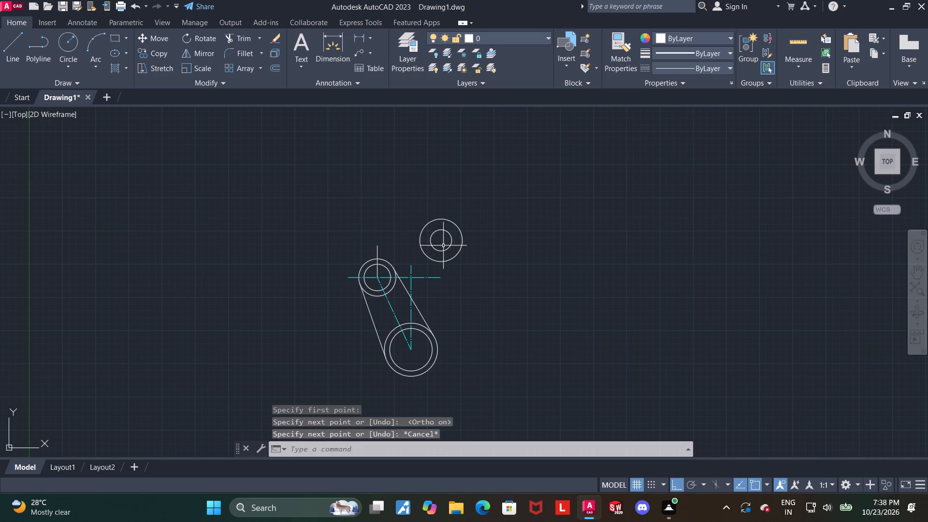
Draw a vertical line through the centre of the upper-right circle pair, extending beyond the outer circle at both ends.
left_click(0, 50)
left_click(3, 49)
scroll(544, 194, "up", 2)
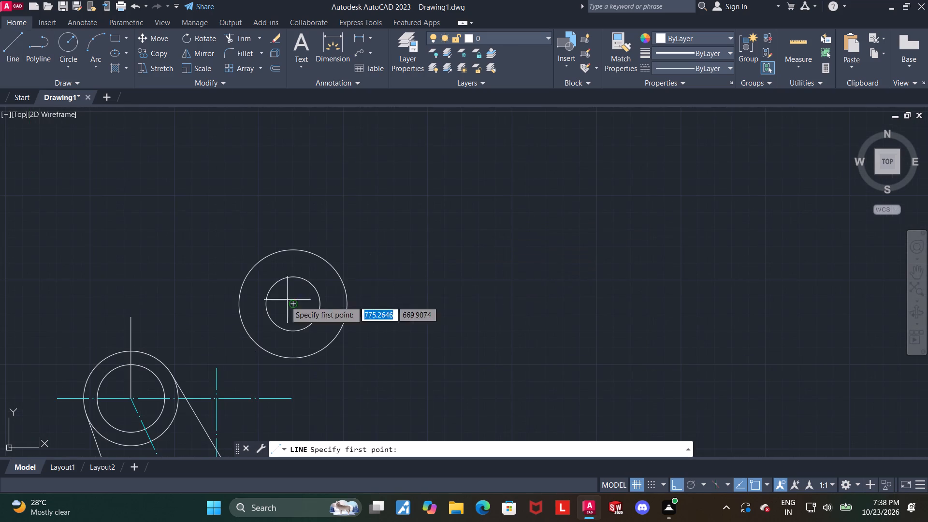
left_click(290, 378)
left_click(282, 227)
key("Escape")
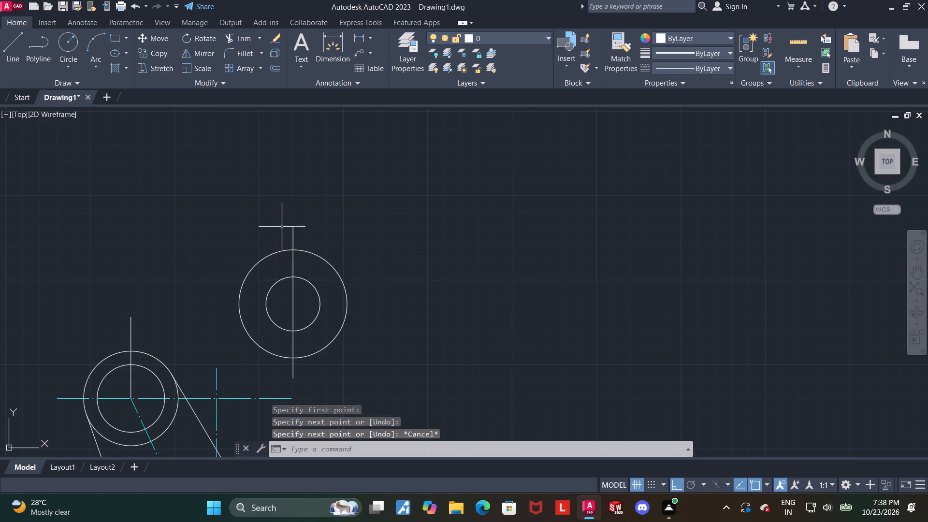
Draw a horizontal line from the upper-right circle pair's centre rightward past its outer circle.
left_click(25, 50)
key("Escape")
left_click(13, 56)
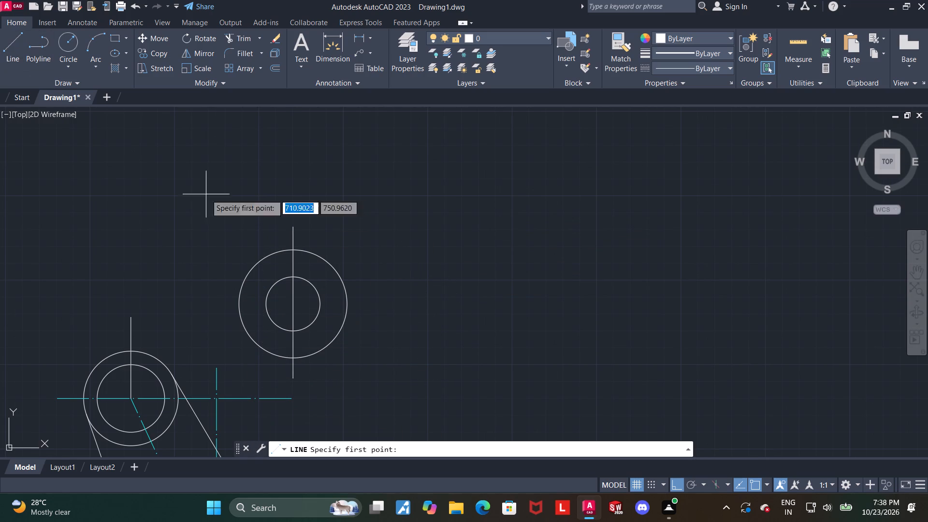
left_click(291, 304)
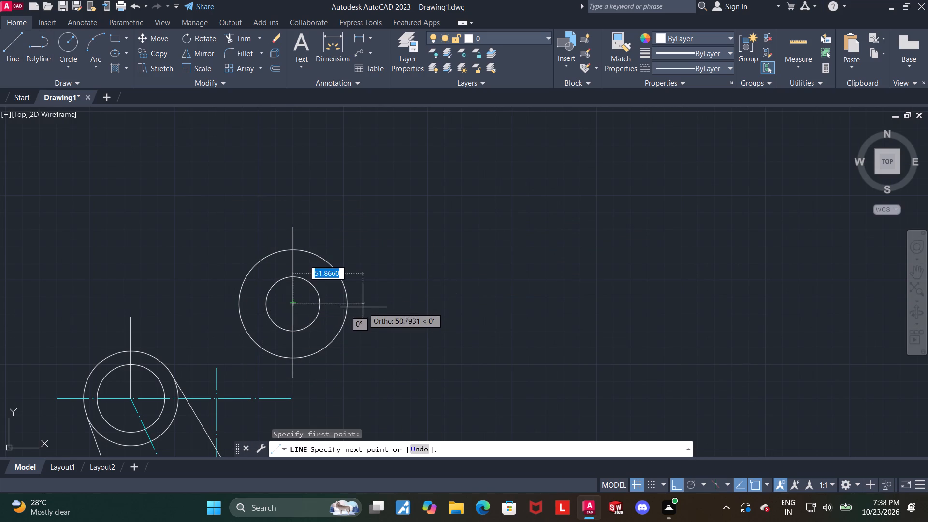
left_click(376, 297)
key("Escape")
Give both new lines through the upper-right circle pair the dash-dot centreline linetype and the colour cyan.
left_click(304, 310)
left_click(286, 296)
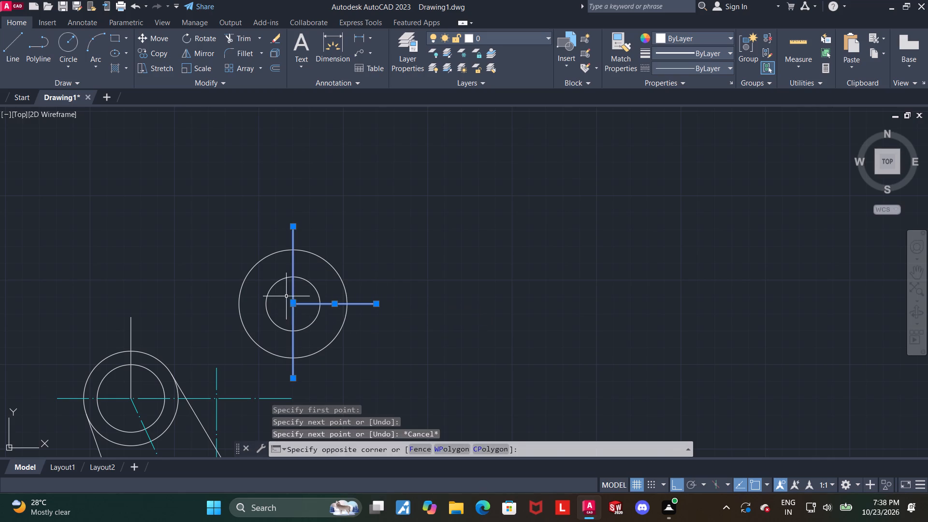
left_click(704, 66)
left_click(700, 106)
left_click(702, 40)
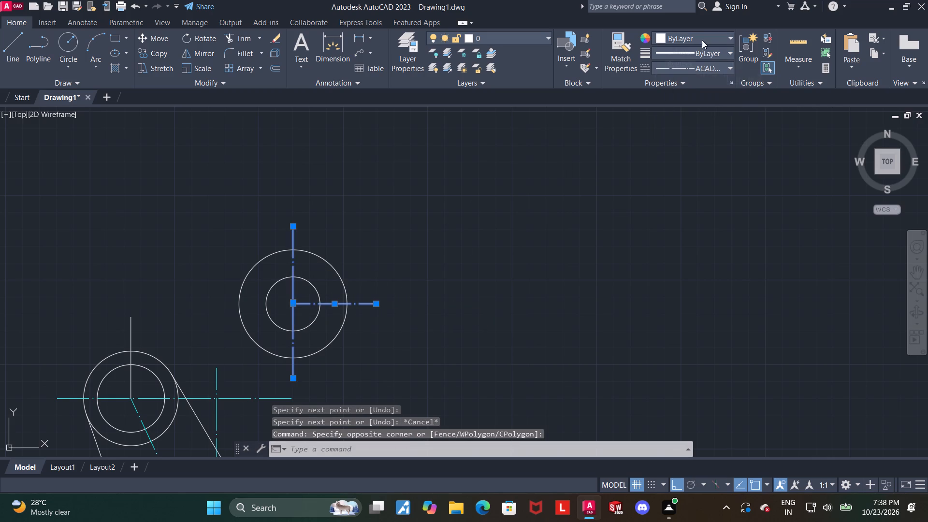
left_click(696, 154)
key("Escape")
Give the short vertical line above the left circle pair's centre the dash-dot centreline linetype and the colour cyan.
scroll(468, 220, "down", 3)
scroll(436, 304, "up", 2)
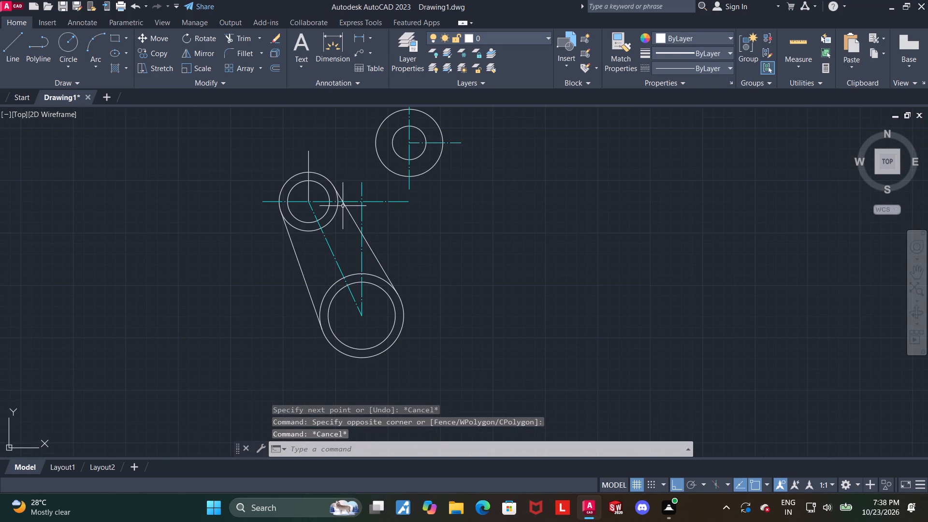
left_click(308, 169)
left_click(710, 69)
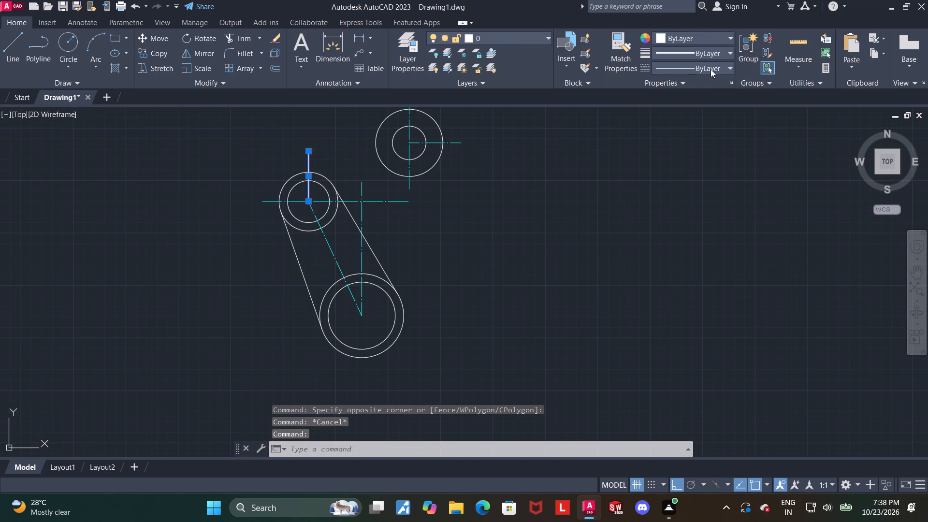
left_click(698, 113)
left_click(696, 32)
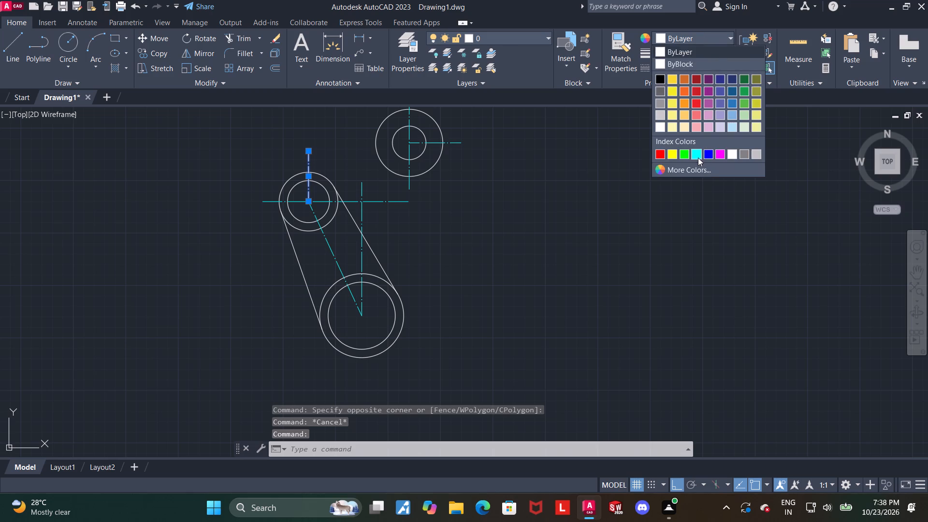
left_click(697, 157)
key("Escape")
Draw a horizontal line through the centre of the lower circle pair, extending beyond the outer circle on both sides.
scroll(405, 216, "down", 1)
middle_click_drag(470, 283, 474, 244)
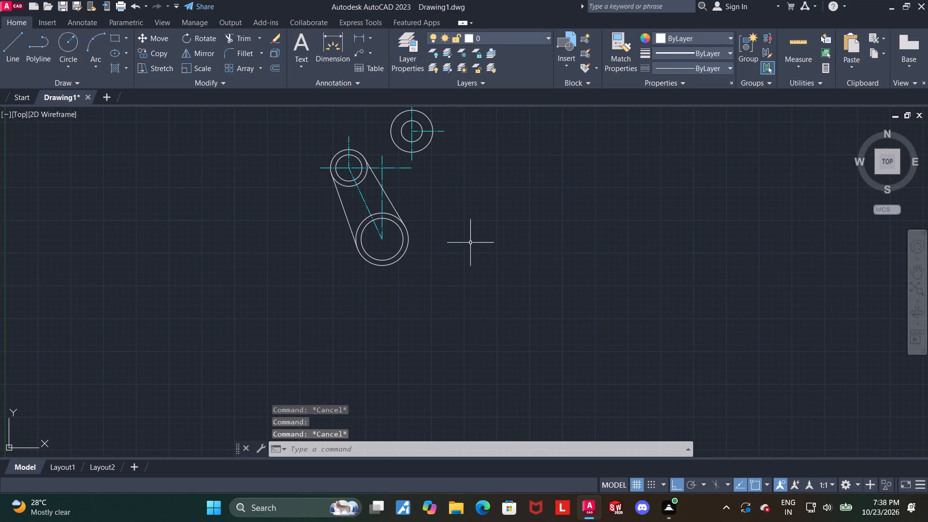
scroll(406, 285, "up", 1)
left_click(11, 47)
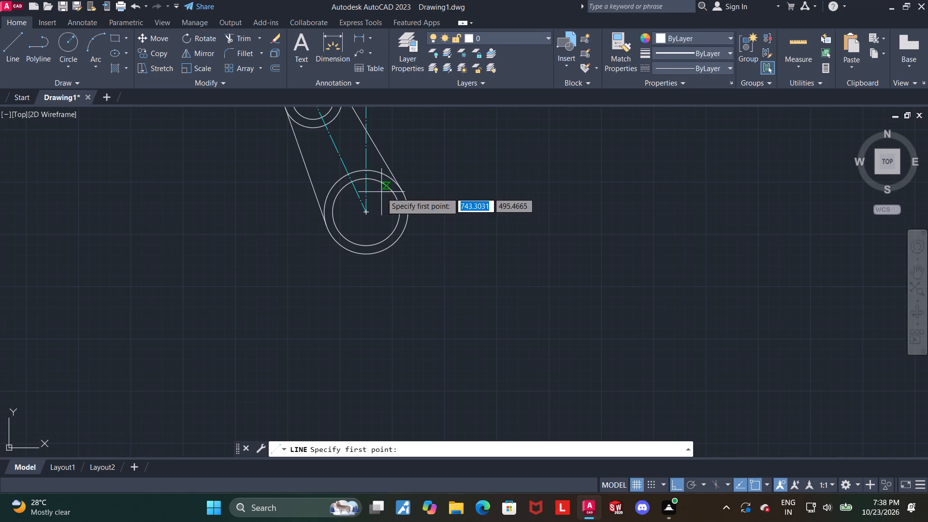
scroll(359, 221, "up", 1)
left_click(262, 203)
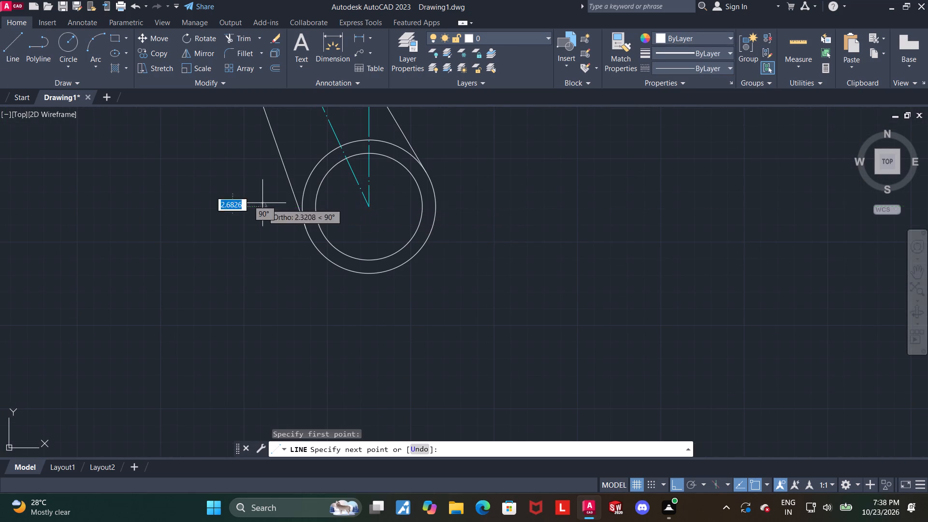
left_click(486, 193)
key("Escape")
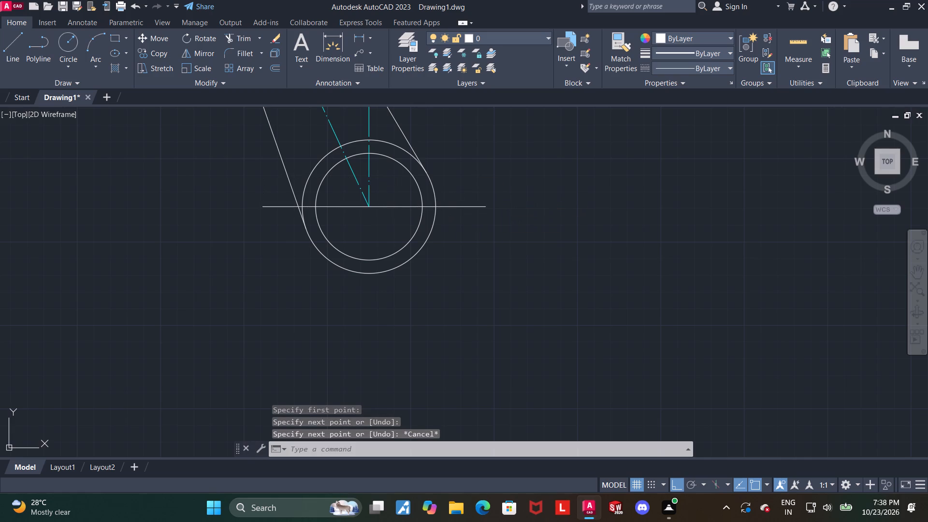
Give the horizontal line through the lower circle pair the ACAD_ISO04W100 dash-dot linetype and the colour cyan.
left_click(383, 212)
left_click(384, 202)
left_click(402, 206)
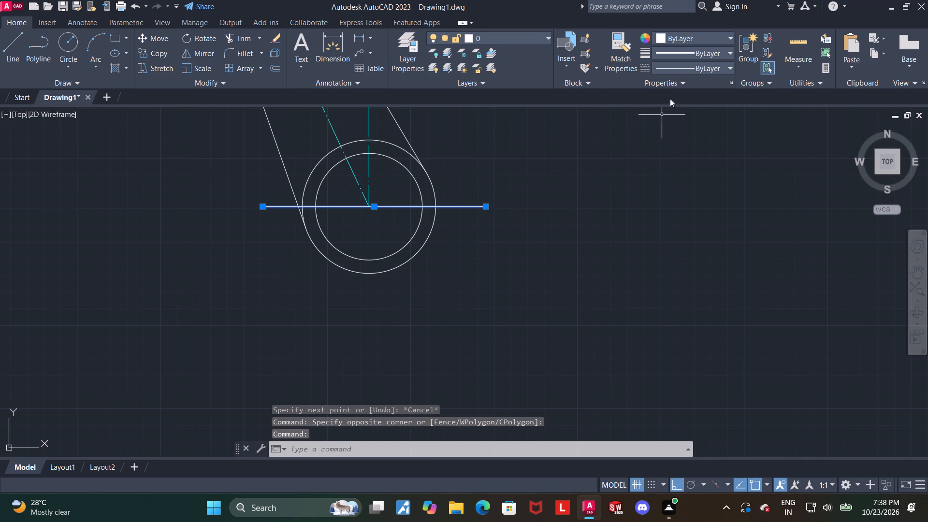
left_click(673, 72)
left_click(679, 108)
left_click(690, 38)
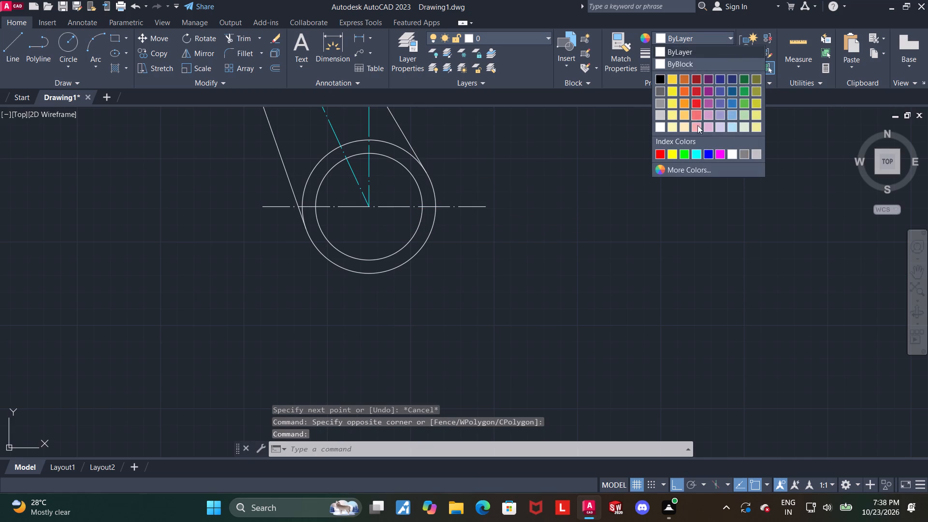
left_click(696, 156)
key("Escape")
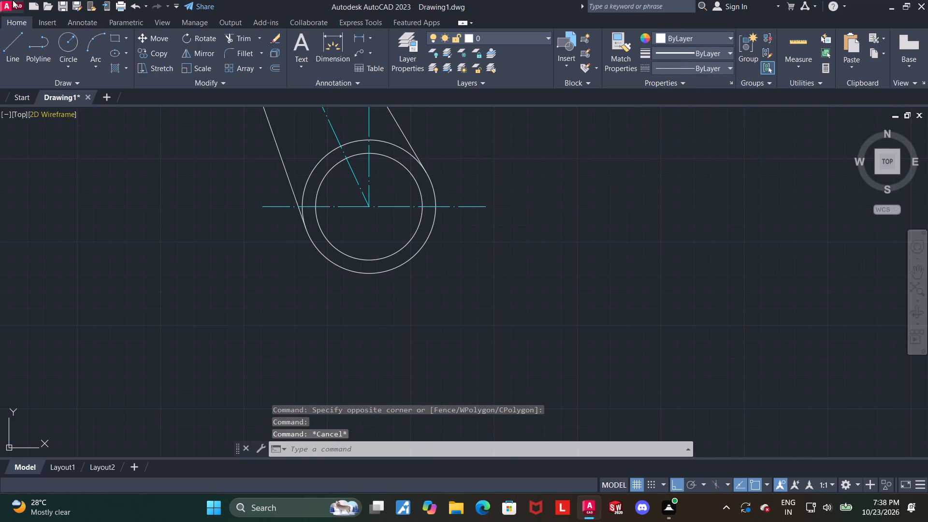
Draw a vertical line from the lower circle pair's centre downward, ending just past its outer circle.
left_click(14, 33)
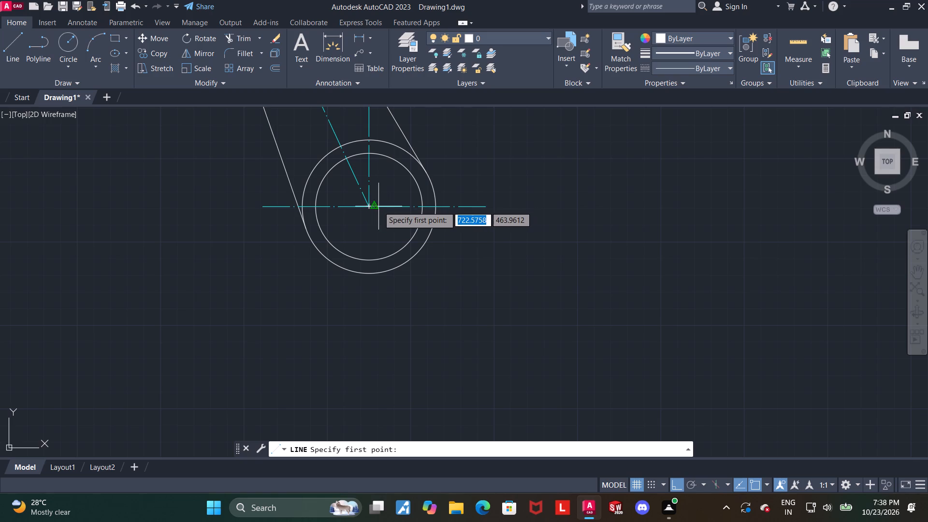
scroll(367, 206, "up", 4)
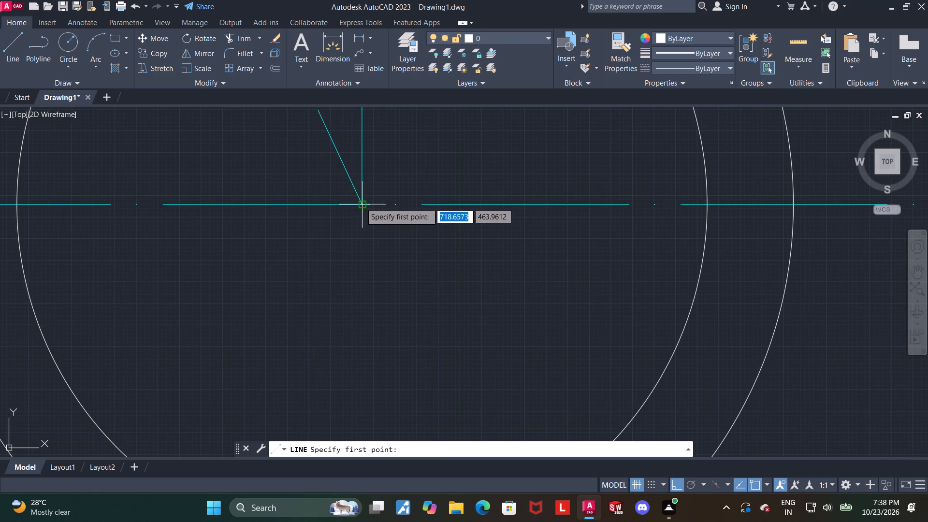
left_click(361, 203)
scroll(361, 231, "down", 5)
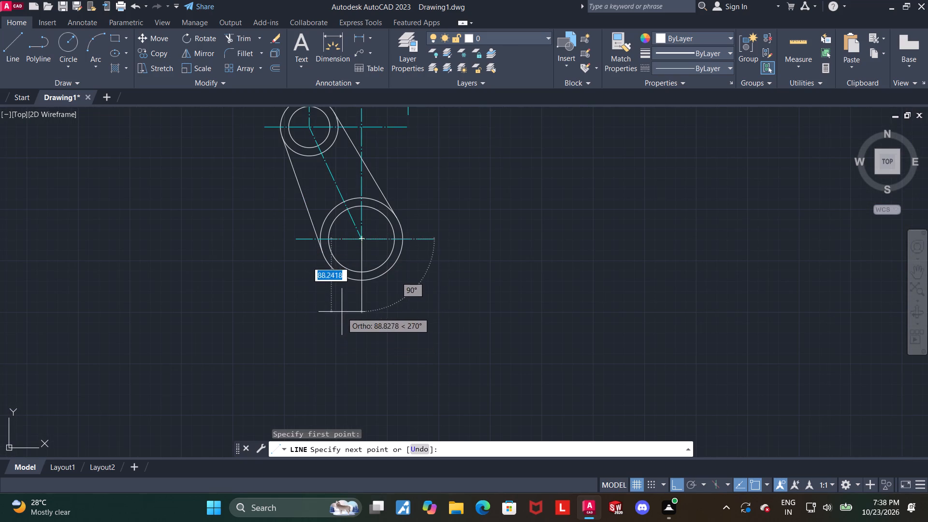
left_click(343, 301)
key("Escape")
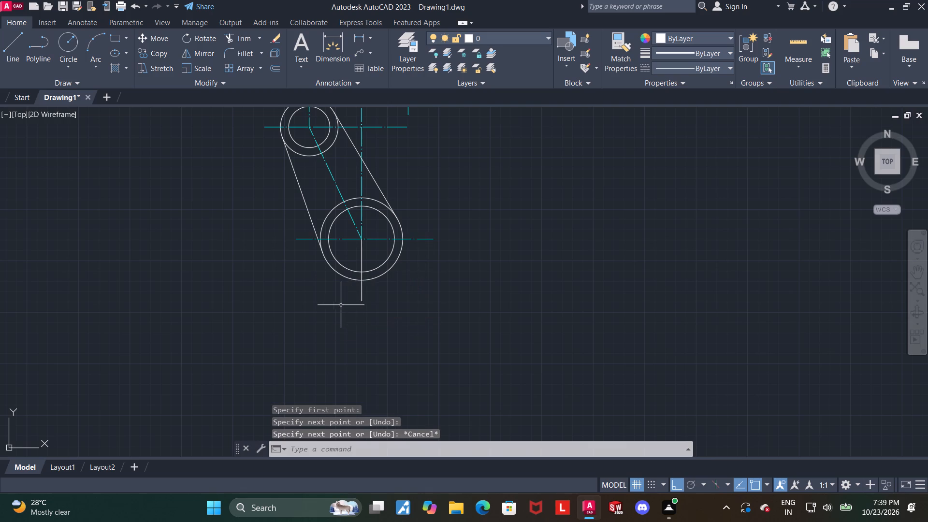
Give the short vertical line below the lower circle pair's centre the ACAD_ISO04W100 dash-dot linetype and the colour cyan.
left_click(361, 291)
left_click(665, 66)
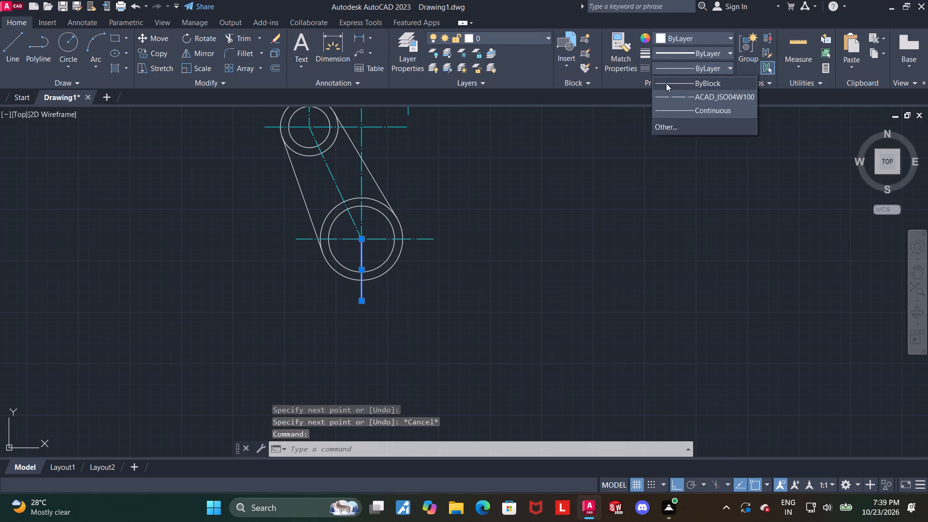
left_click(671, 100)
left_click(674, 69)
left_click(683, 106)
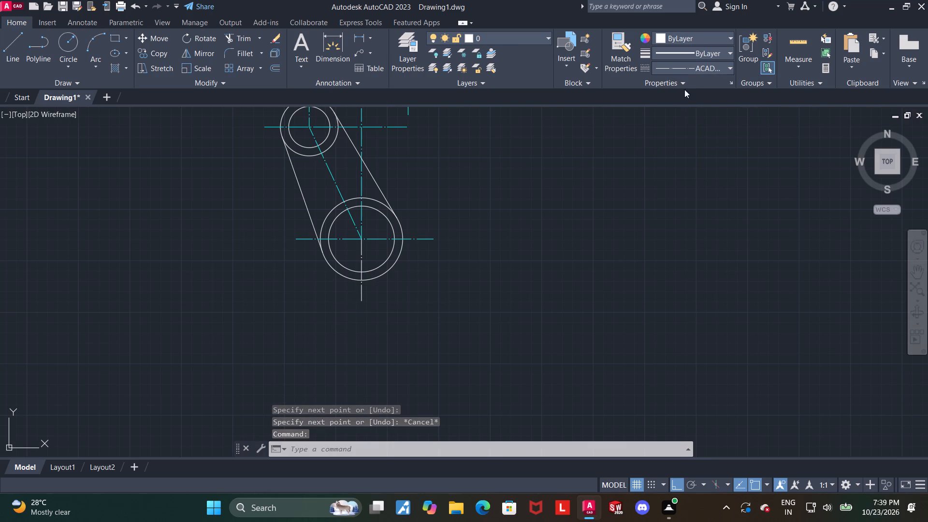
left_click(694, 38)
left_click(699, 157)
key("Escape")
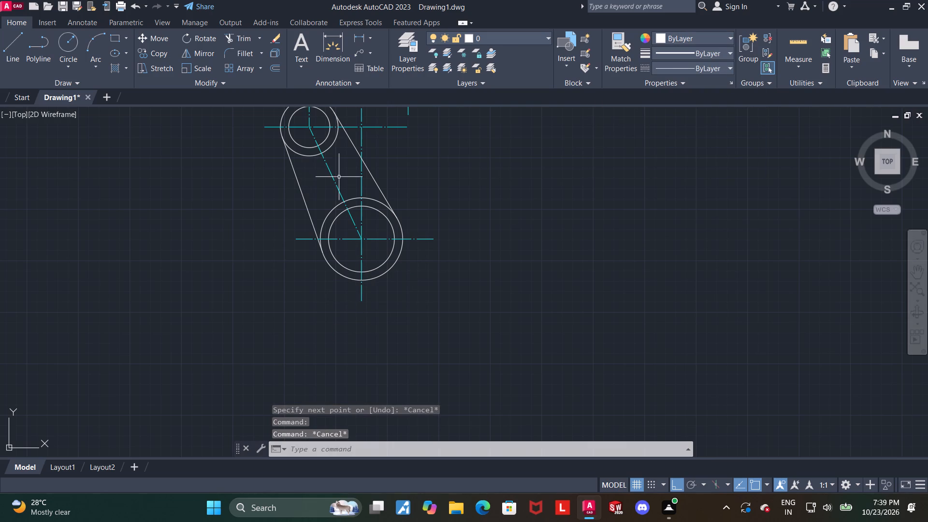
Select the long vertical cyan centreline running up from the lower circle pair's centre.
left_click(360, 176)
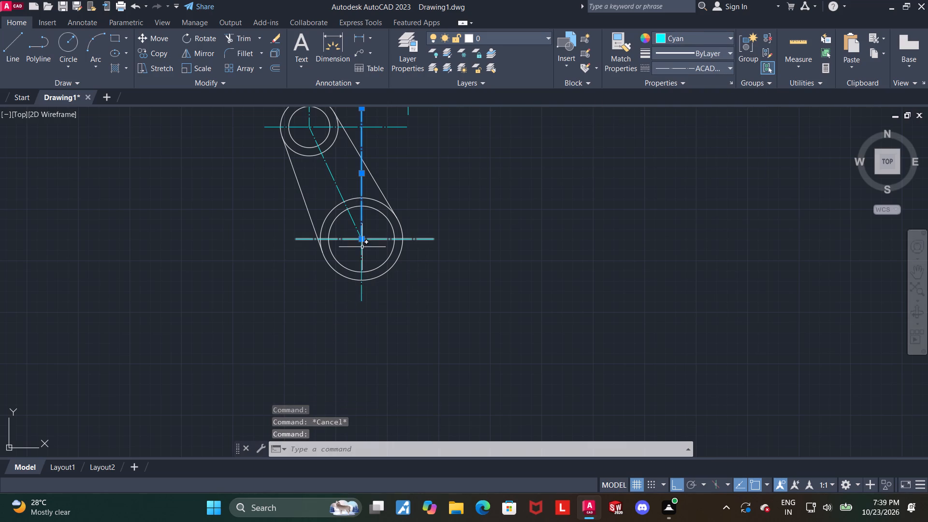
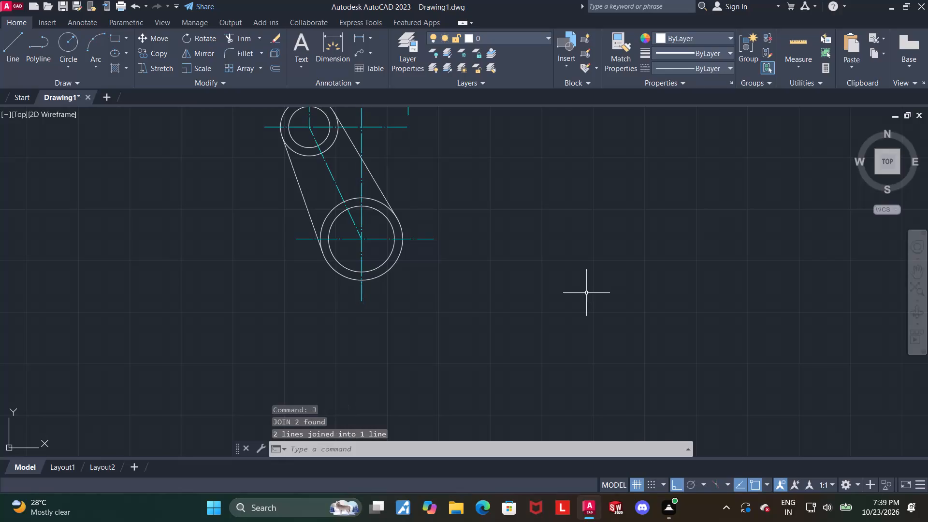
Draw a circle of radius 50 tangent to the right-hand slanted tangent line and the upper-right pair's outer circle.
scroll(494, 156, "down", 2)
middle_click_drag(485, 200, 483, 210)
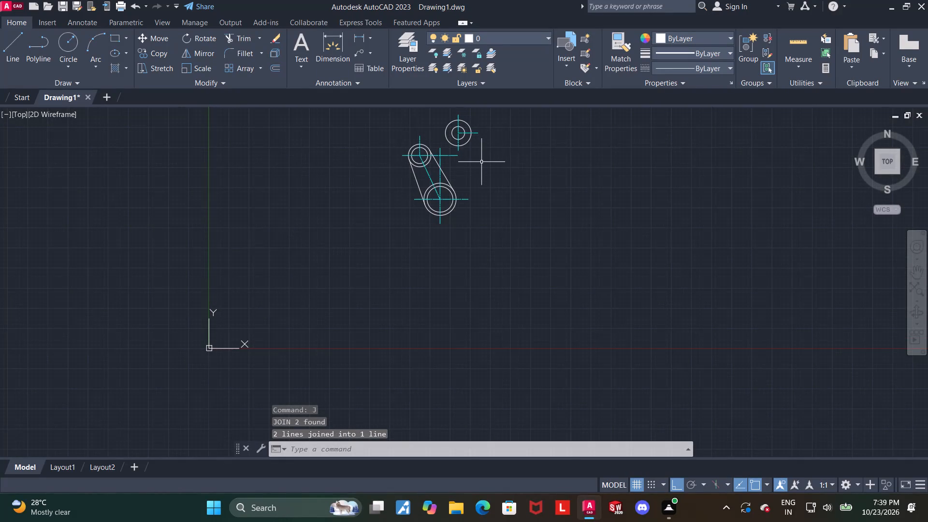
middle_click_drag(482, 184, 481, 209)
scroll(471, 158, "up", 2)
middle_click_drag(492, 186, 492, 191)
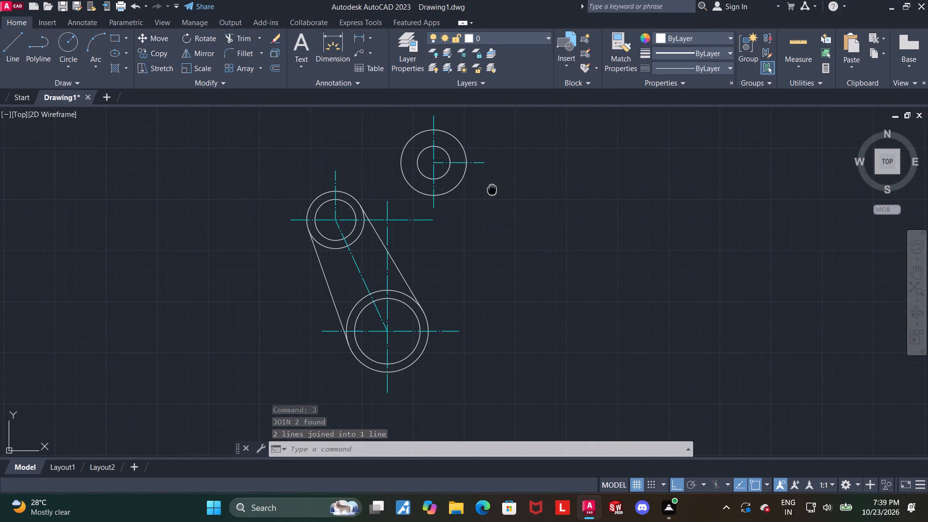
middle_click_drag(492, 191, 493, 200)
left_click(72, 72)
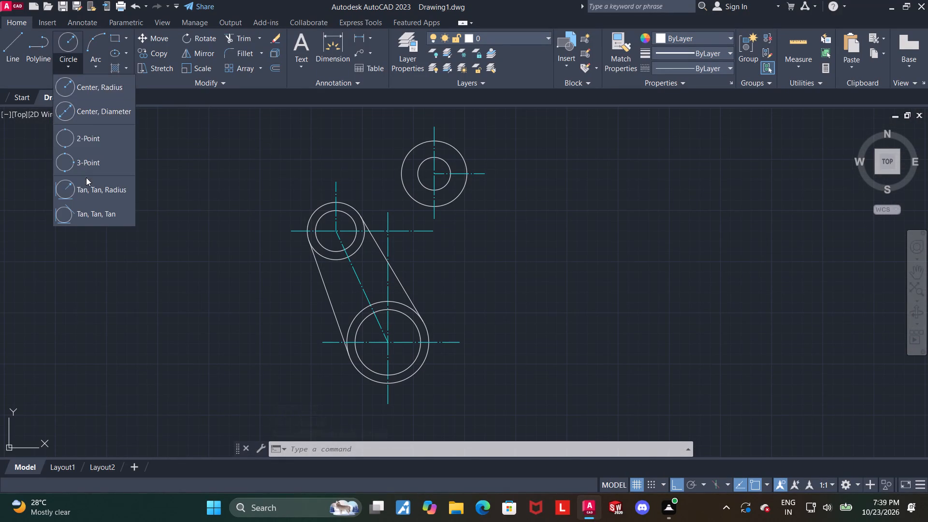
left_click(86, 188)
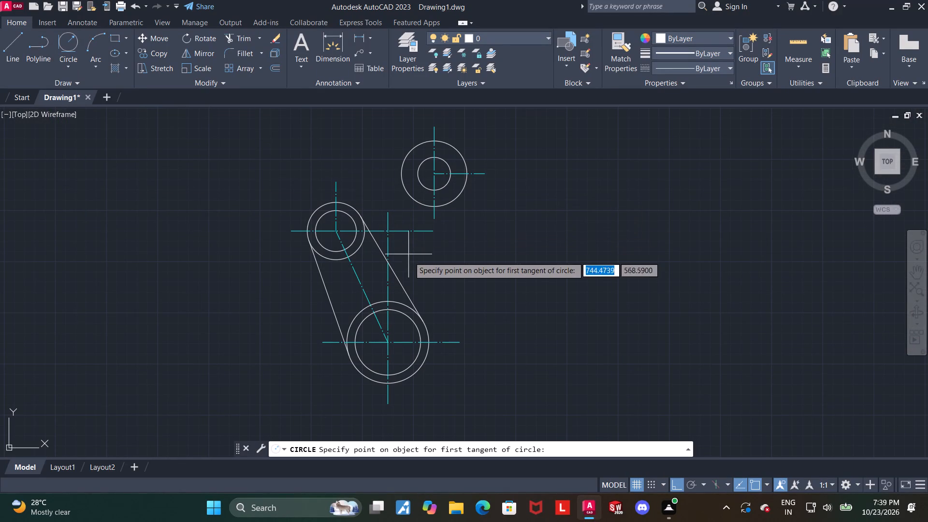
left_click(400, 277)
left_click(451, 198)
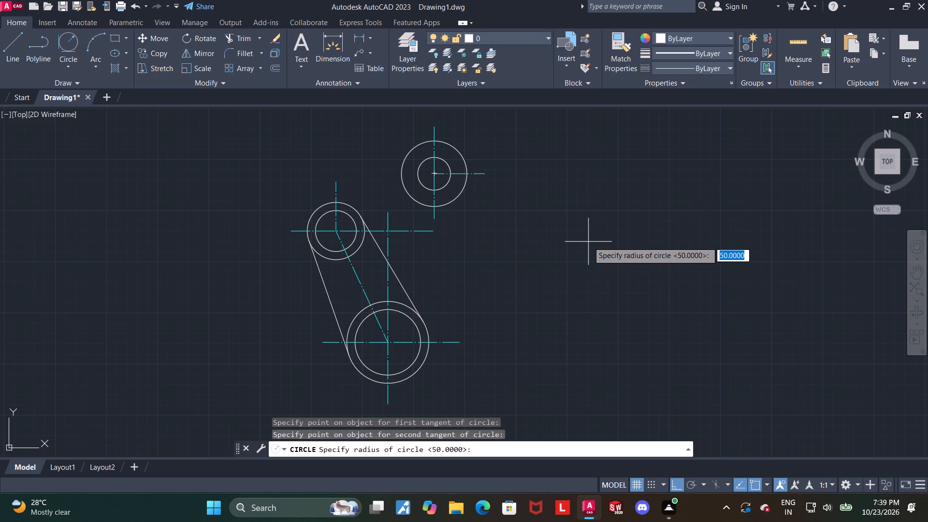
type("50")
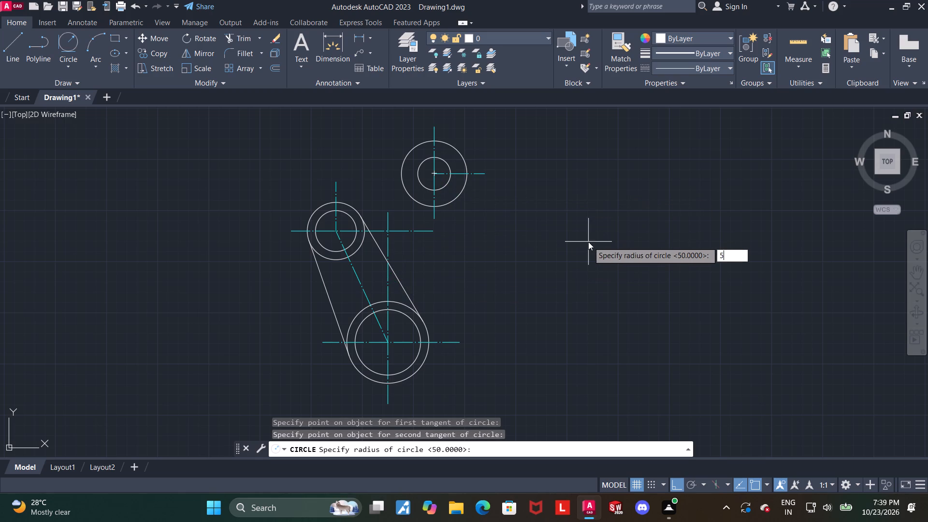
key("Return")
key("Escape")
key("Escape")
Trim off the outer right part of the new circle, keeping the arc between the slanted line and the upper-right pair.
left_click(239, 39)
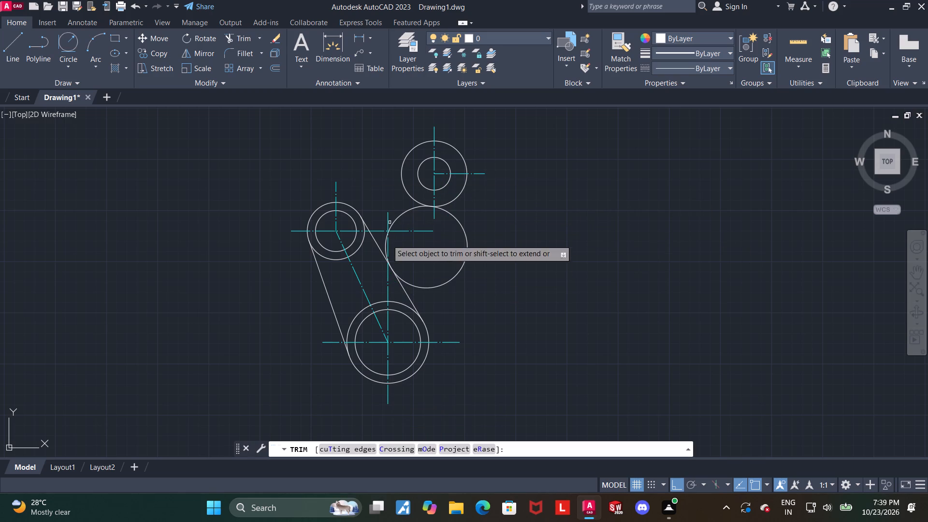
left_click_drag(416, 272, 529, 279)
key("Escape")
Draw a circle of radius 50 tangent to the outer circles of the left and upper-right pairs, above the gap between them.
scroll(429, 219, "up", 2)
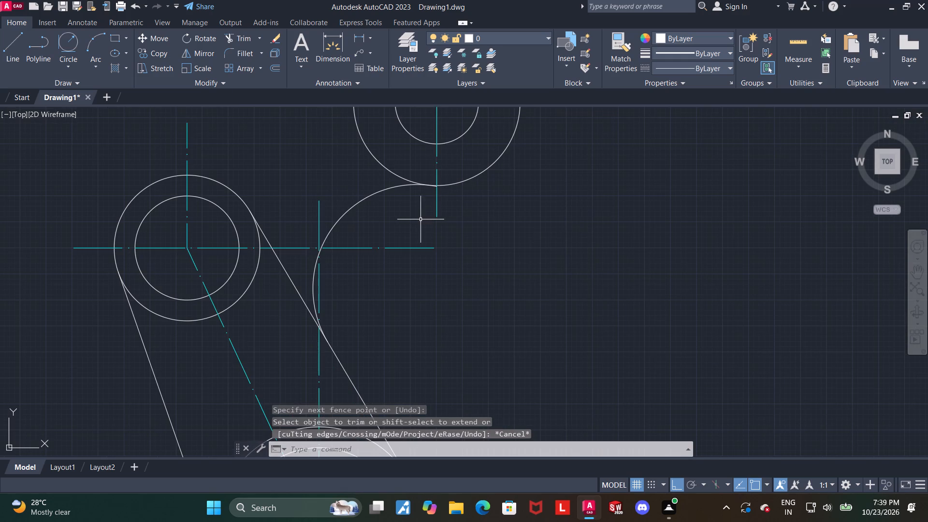
scroll(386, 206, "down", 1)
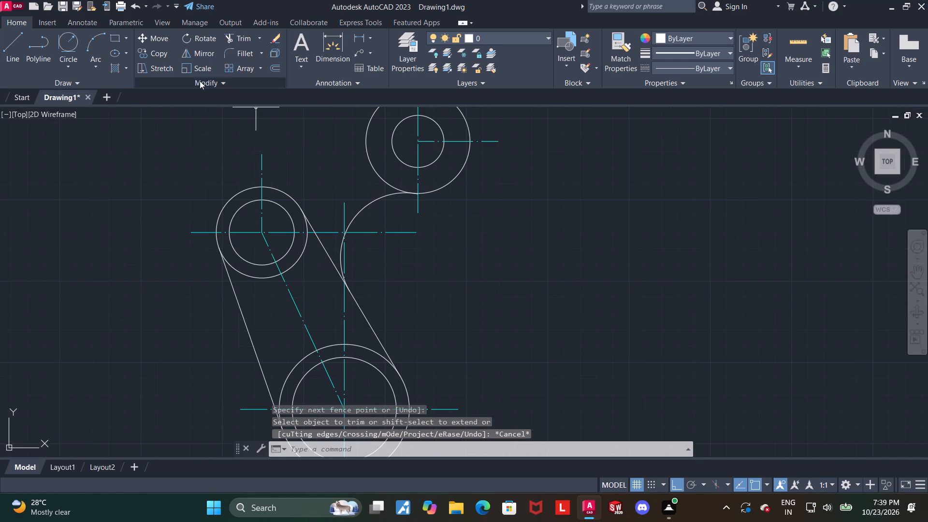
left_click(73, 41)
left_click(274, 188)
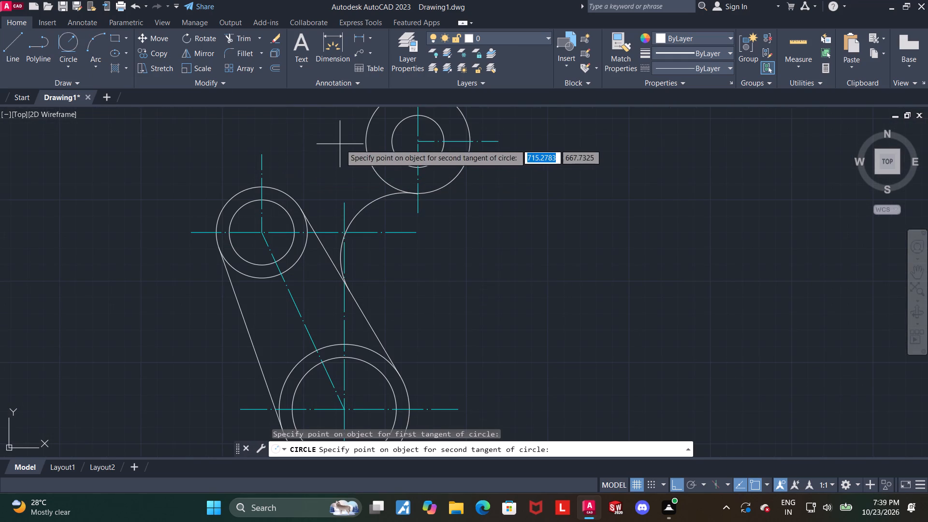
left_click(361, 136)
scroll(369, 164, "down", 2)
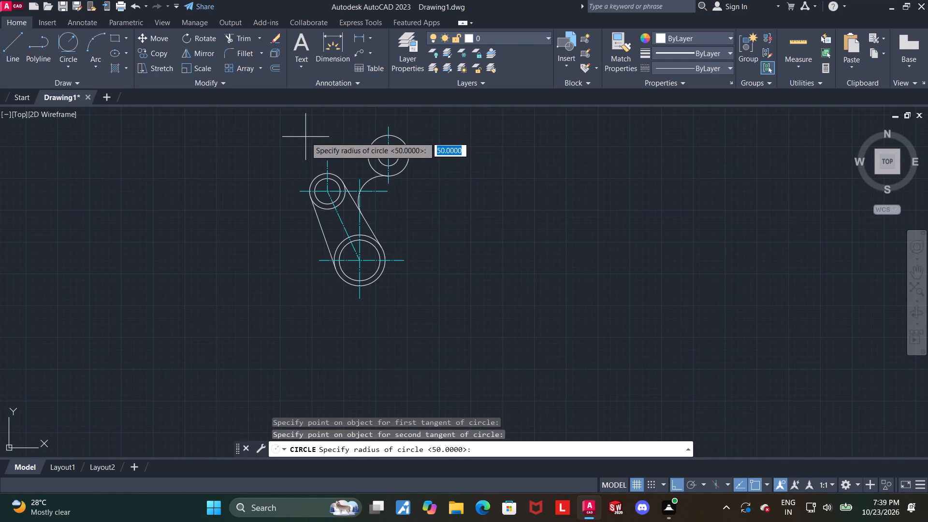
type("50")
key("Return")
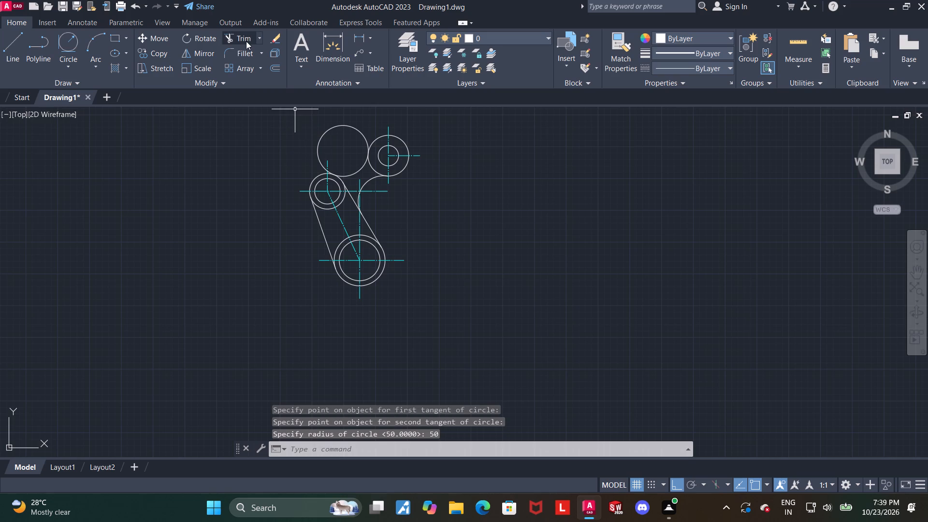
Trim the upper tangent circle to the concave arc joining the left and upper-right outer circles, including the leftover piece near the left pair.
left_click(246, 41)
scroll(328, 104, "up", 1)
scroll(339, 144, "up", 2)
left_click_drag(337, 138, 269, 119)
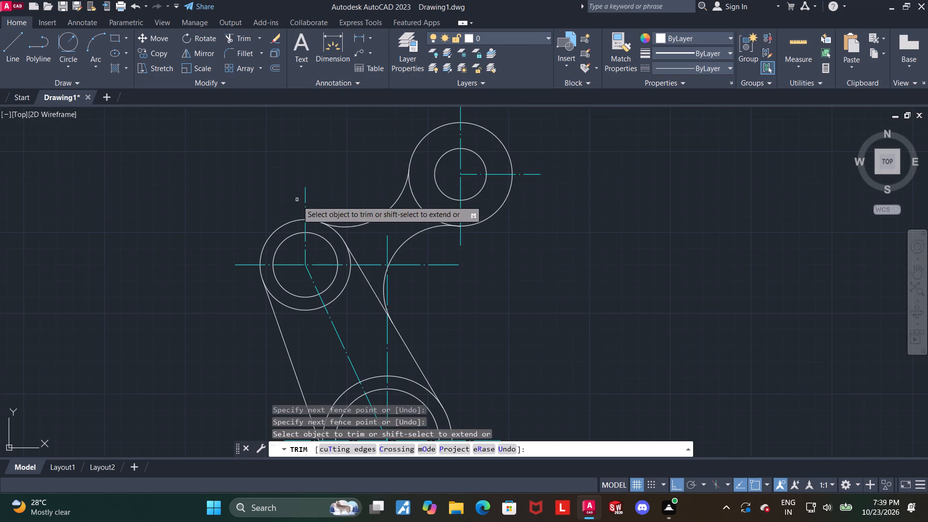
scroll(298, 203, "up", 3)
left_click(329, 253)
scroll(381, 215, "down", 3)
key("Escape")
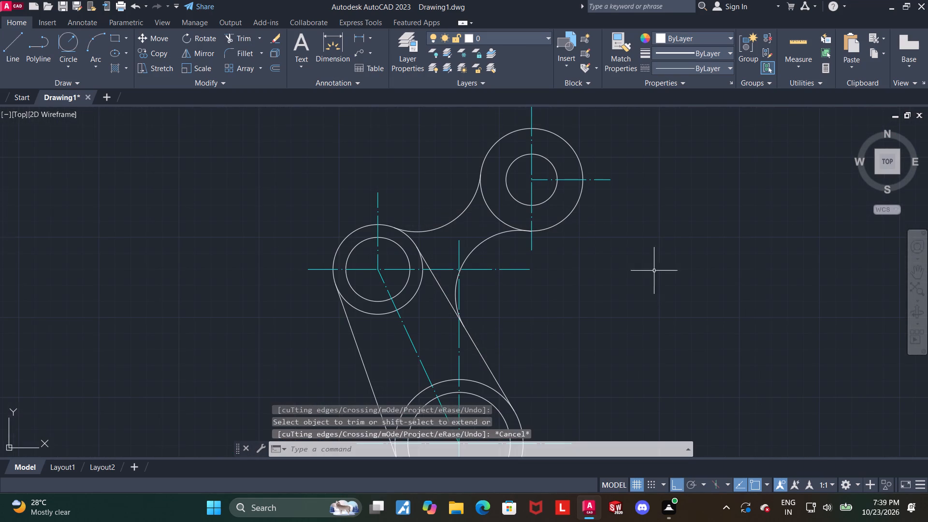
key("Escape")
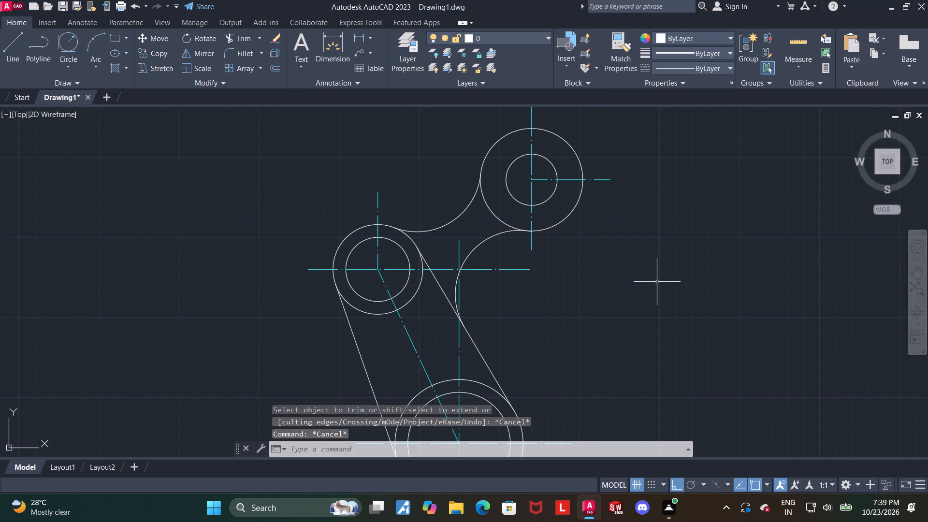
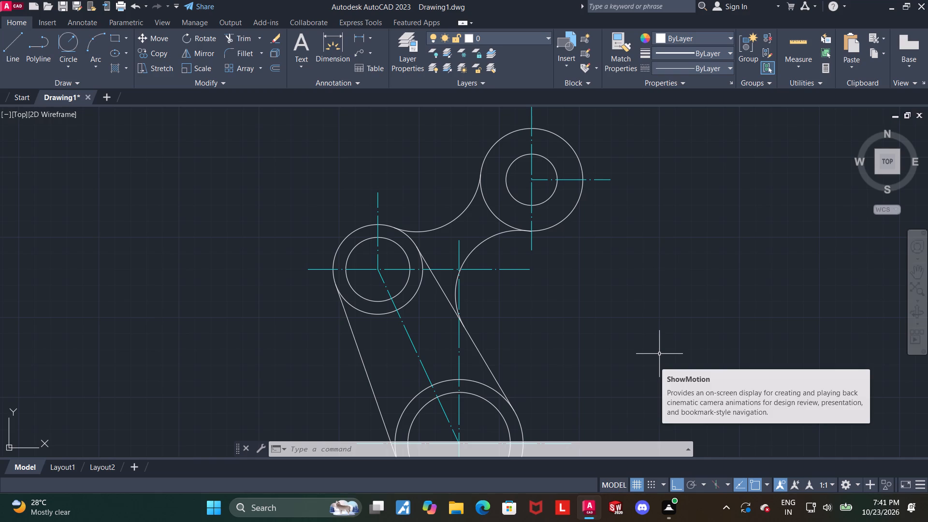
Trim away the lower-left portion of the upper-right outer circle between the two radius 50 tangent arcs.
key("Escape")
left_click(231, 33)
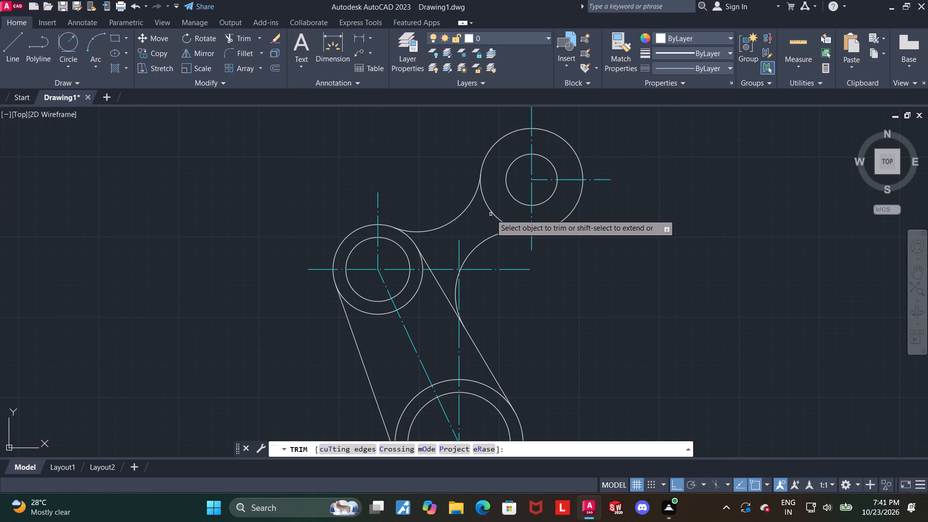
left_click(493, 213)
scroll(540, 232, "down", 2)
middle_click_drag(635, 289, 580, 237)
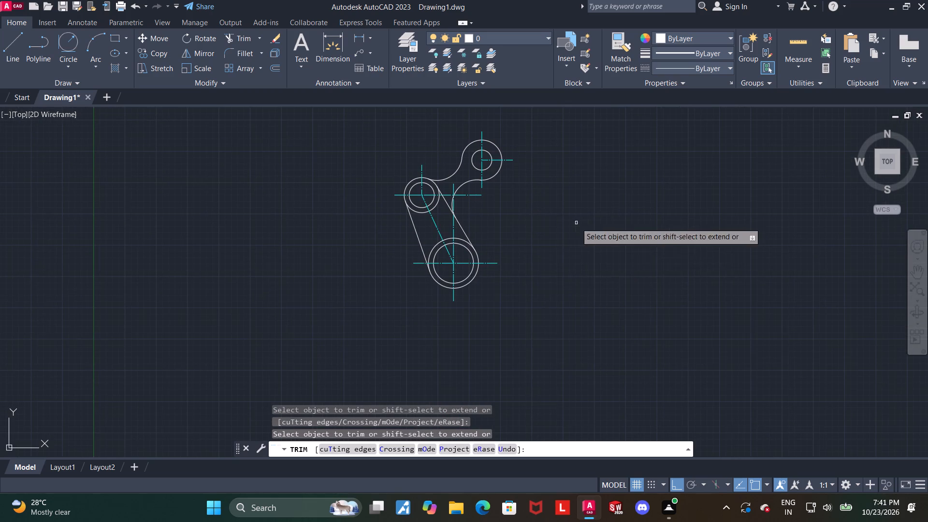
scroll(469, 189, "up", 1)
key("Escape")
Draw a tangent line joining the left sides of the inner circles of the left and lower pairs.
scroll(545, 257, "up", 1)
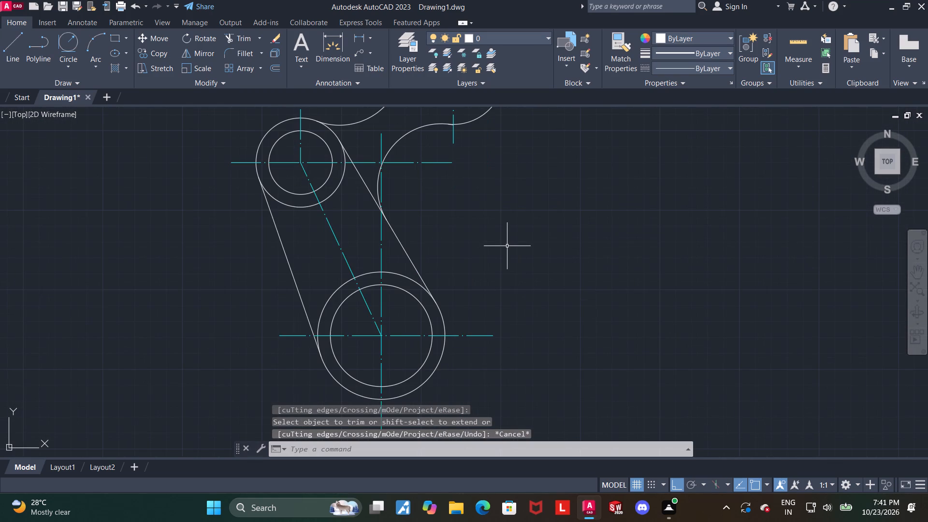
left_click(283, 252)
key("Escape")
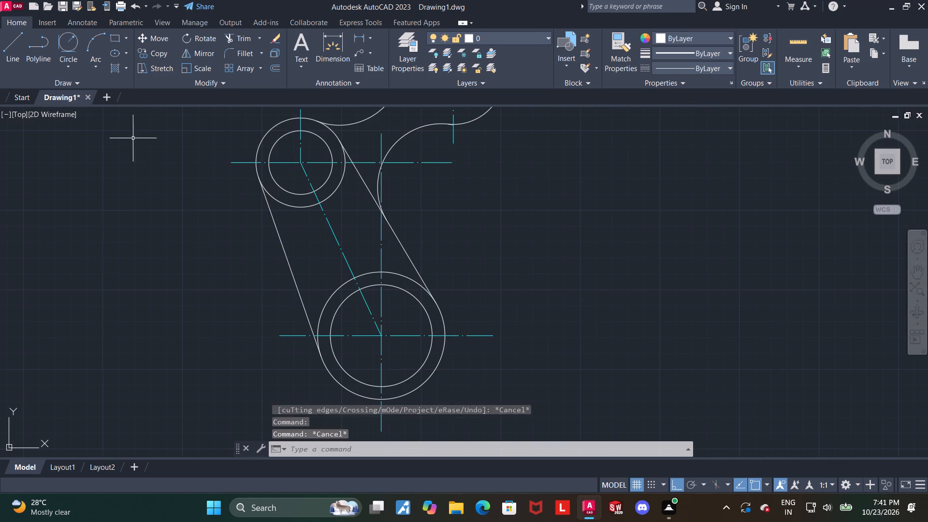
key("Escape")
left_click(23, 46)
right_click(203, 230, "shift")
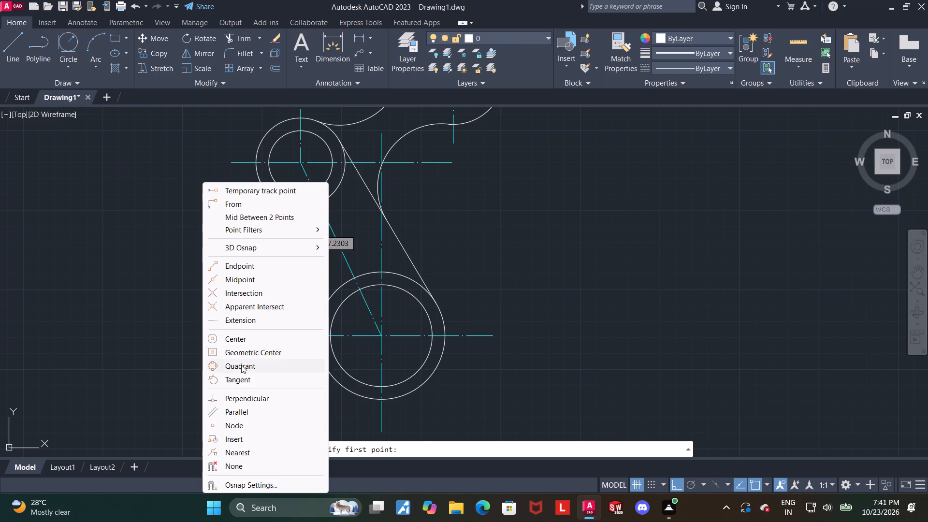
left_click(241, 374)
left_click(267, 174)
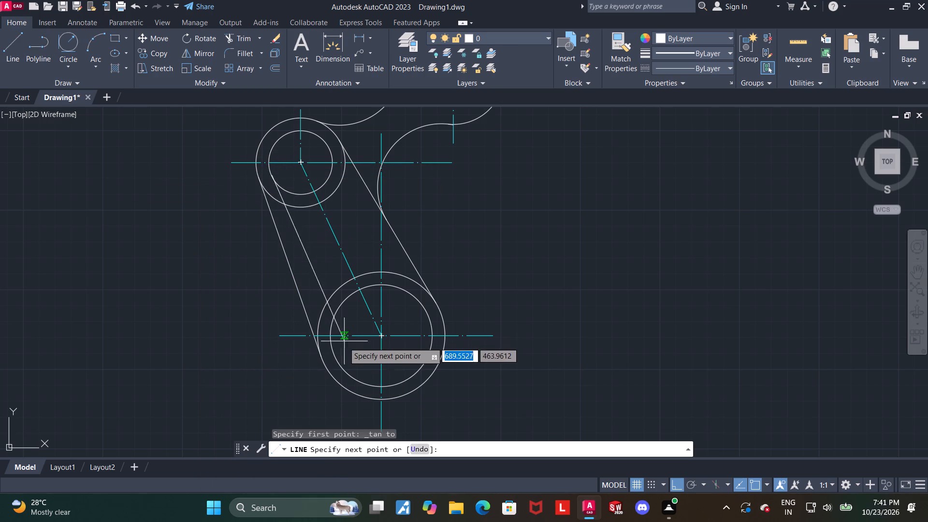
right_click(254, 327, "shift")
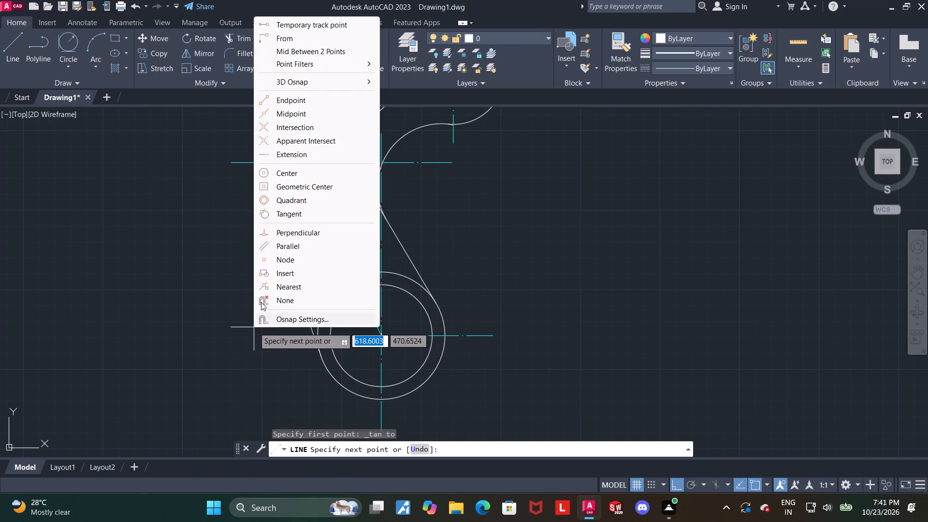
left_click(286, 212)
left_click(340, 366)
key("Escape")
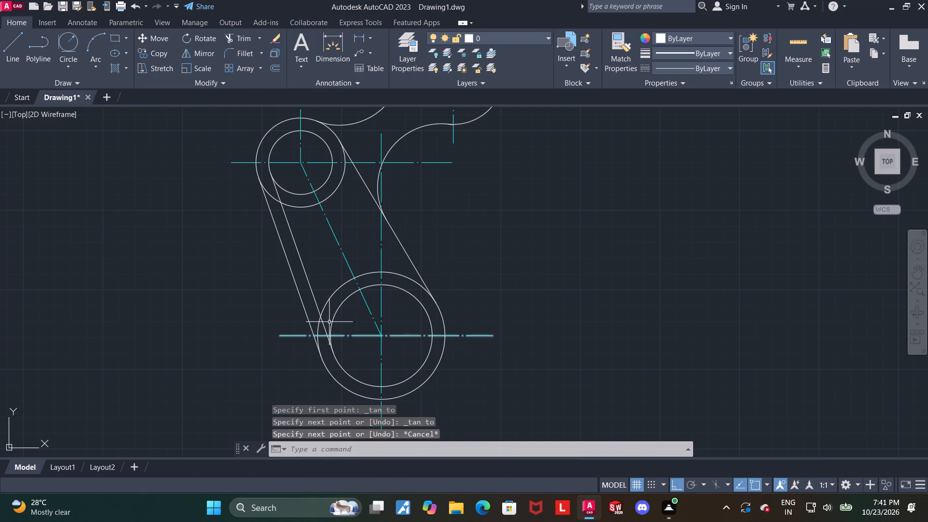
key("Escape")
key("Escape")
Draw a tangent line joining the right sides of the inner circles of the left and lower pairs.
left_click(20, 47)
right_click(505, 186, "shift")
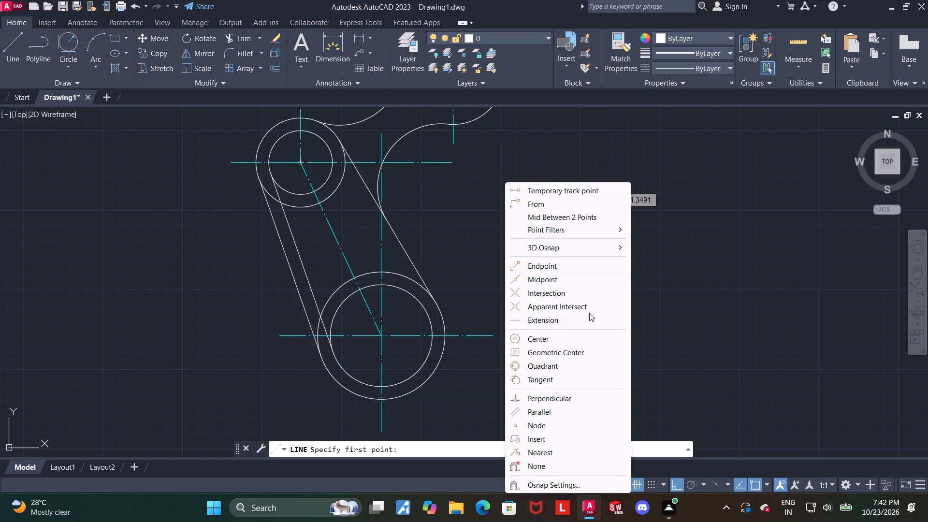
left_click(546, 384)
left_click(330, 150)
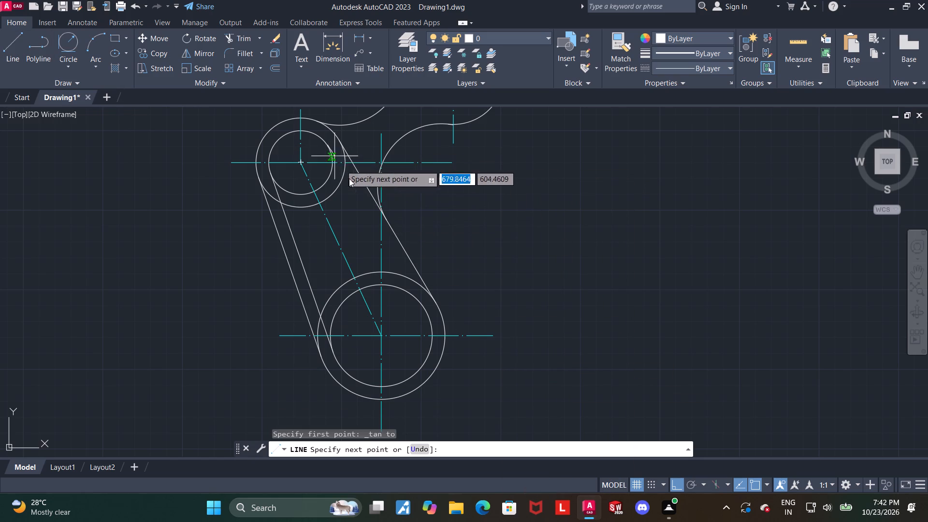
right_click(481, 278, "shift")
left_click(519, 376)
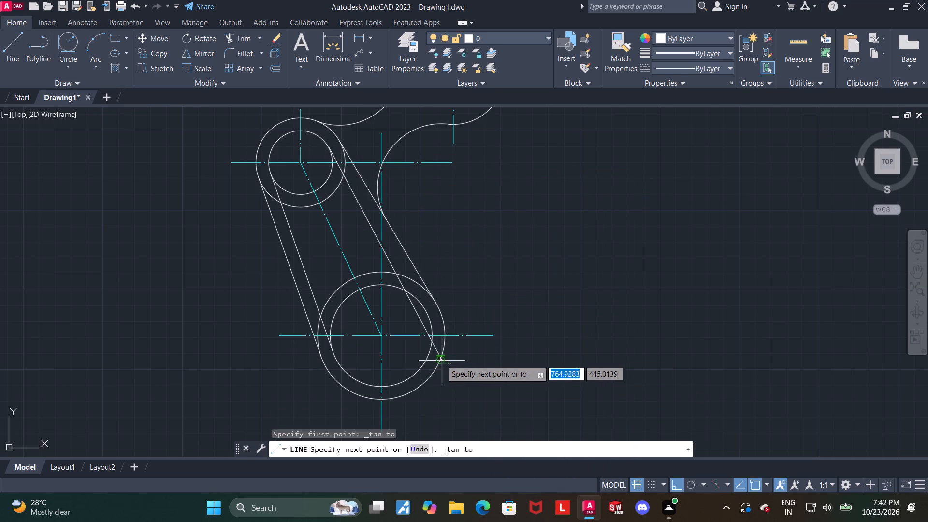
left_click(435, 342)
key("Escape")
key("Escape")
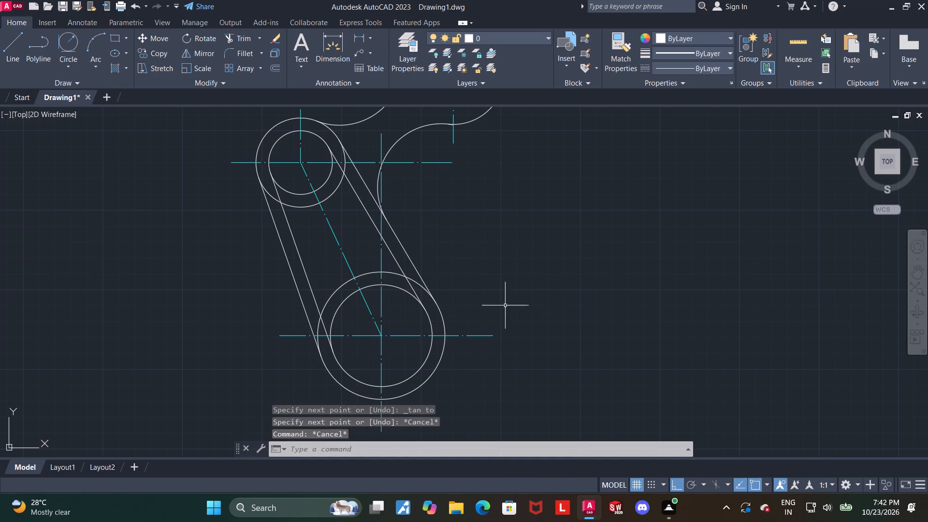
key("Escape")
Trim the left pair's inner and outer circles between their tangent lines, leaving only the rounded upper end arcs.
left_click(240, 35)
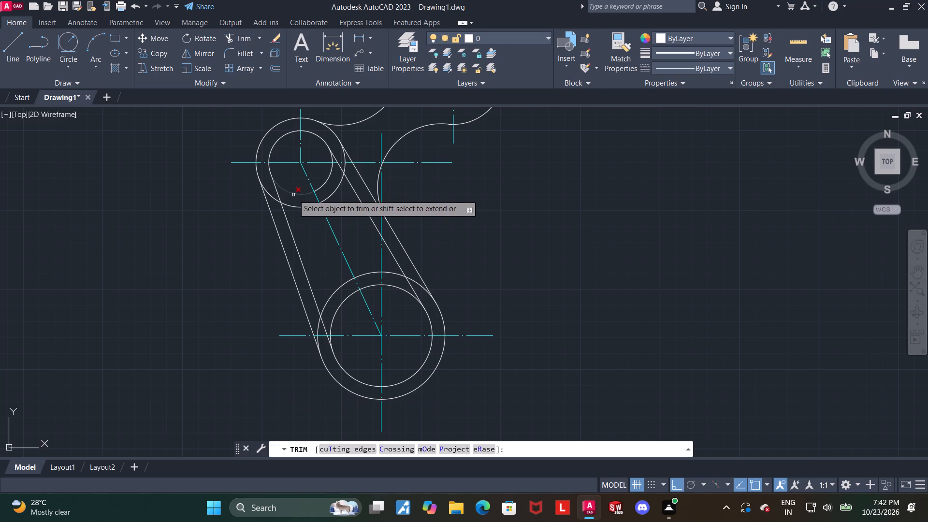
left_click(270, 198)
left_click(296, 204)
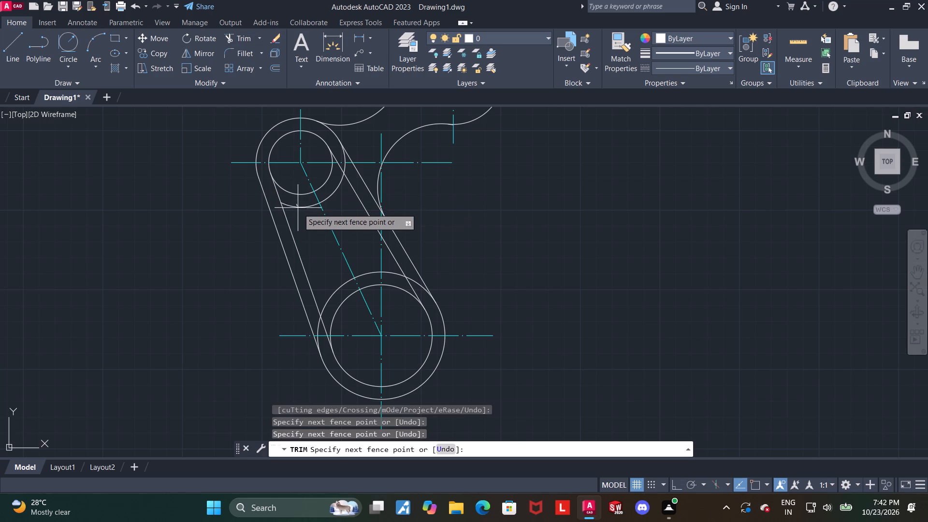
left_click(298, 209)
left_click(331, 199)
left_click(336, 186)
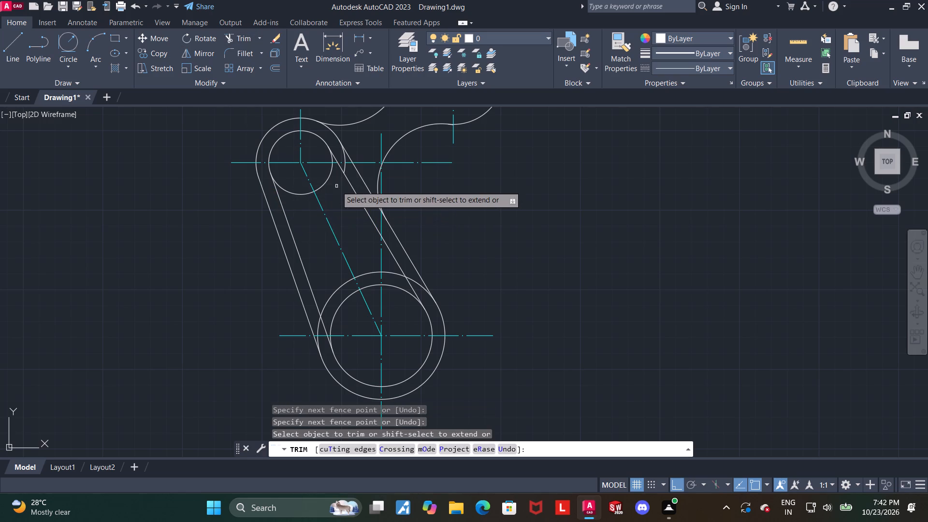
left_click(346, 169)
left_click(344, 159)
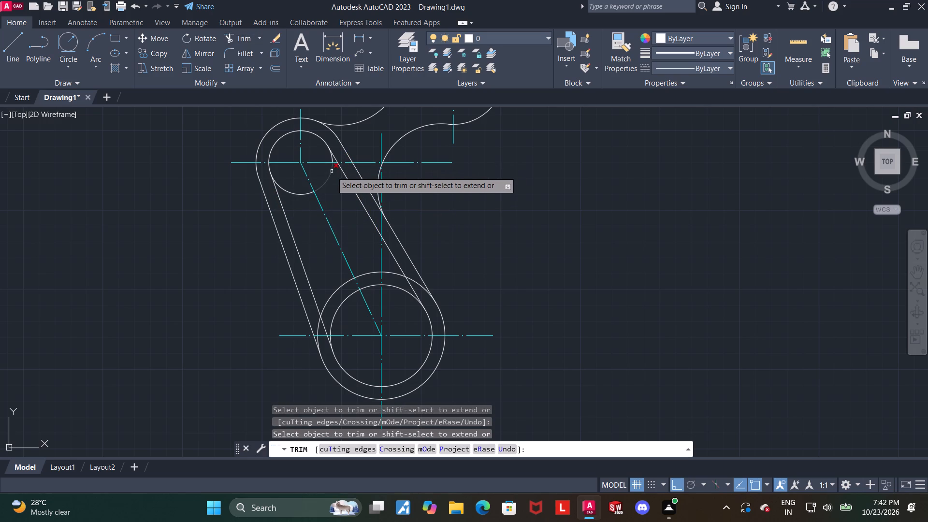
left_click(329, 173)
left_click(296, 195)
scroll(324, 159, "up", 1)
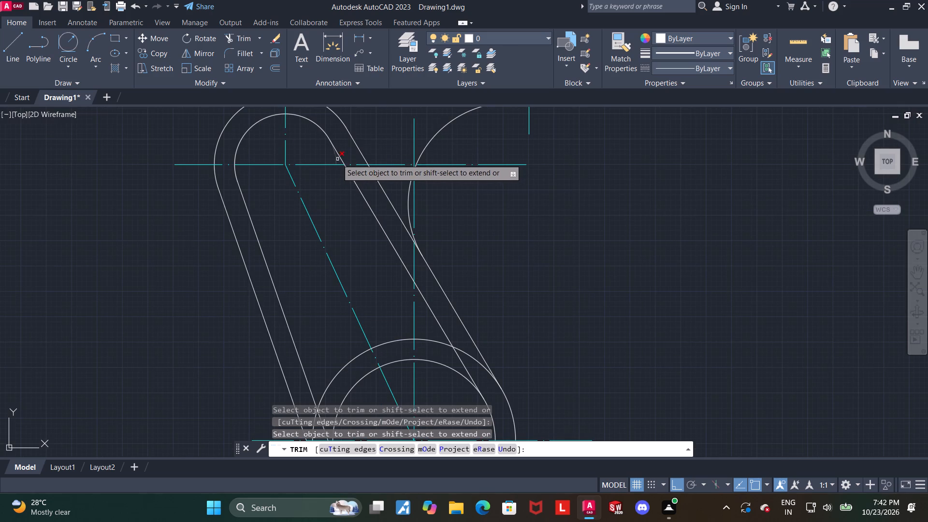
left_click(336, 159)
Trim the lower pair's inner and outer circles between their tangent lines, leaving only the rounded bottom arcs of the slot.
scroll(335, 170, "down", 2)
scroll(351, 273, "up", 2)
left_click_drag(344, 256, 303, 169)
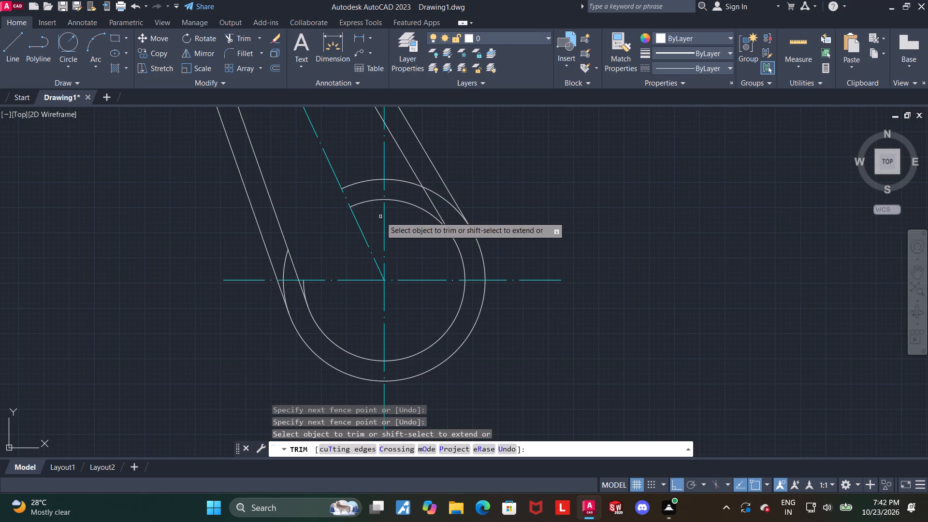
left_click_drag(377, 216, 356, 160)
left_click_drag(411, 218, 404, 179)
left_click_drag(444, 204, 439, 187)
left_click(283, 264)
left_click(283, 283)
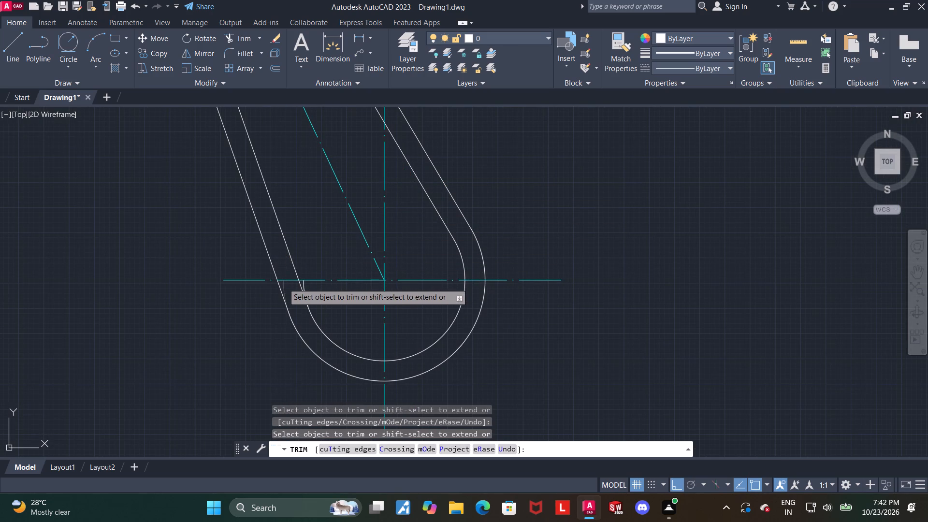
left_click(304, 288)
scroll(444, 292, "down", 4)
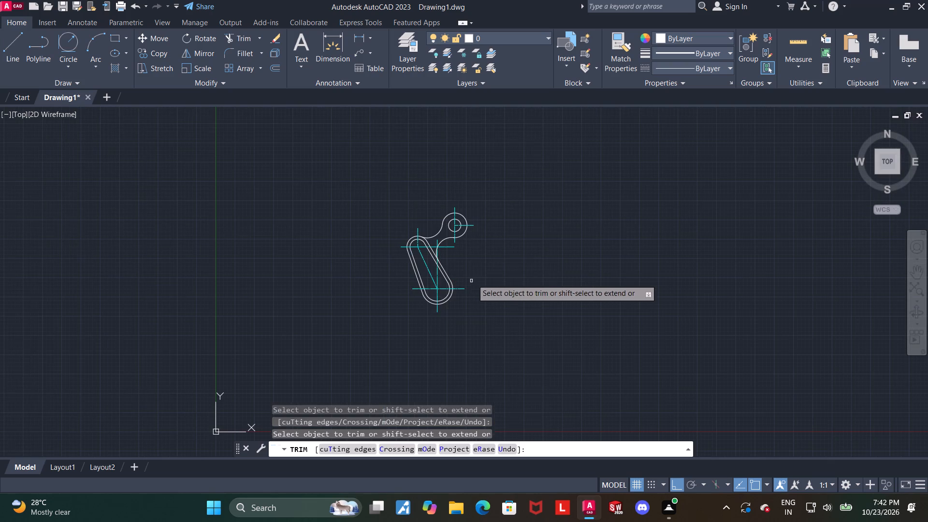
key("Escape")
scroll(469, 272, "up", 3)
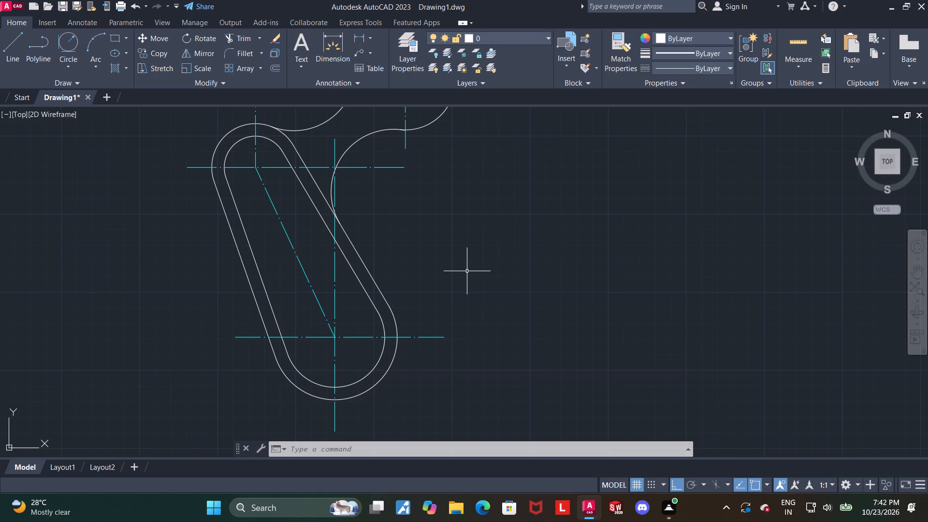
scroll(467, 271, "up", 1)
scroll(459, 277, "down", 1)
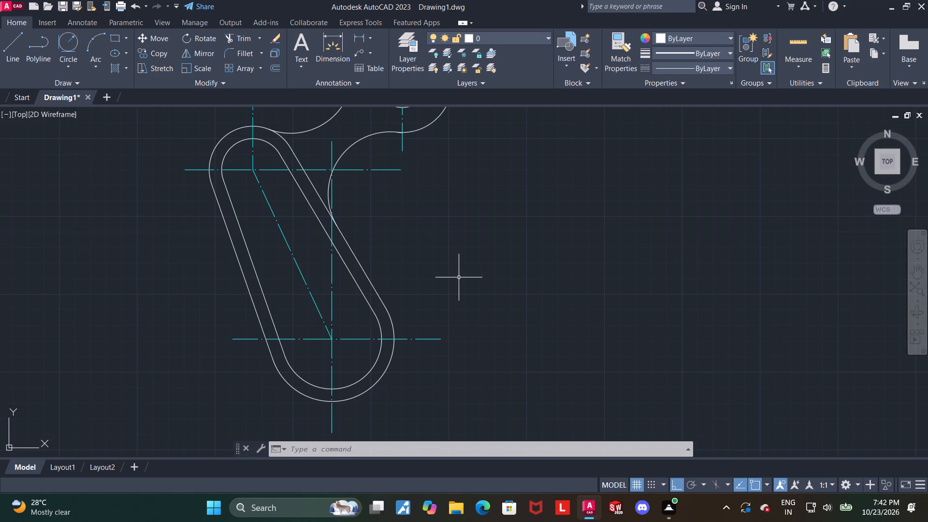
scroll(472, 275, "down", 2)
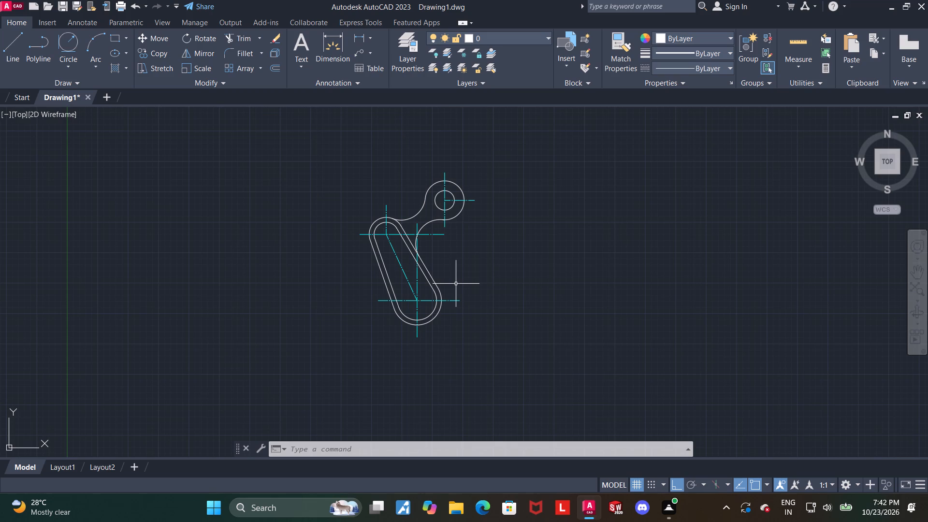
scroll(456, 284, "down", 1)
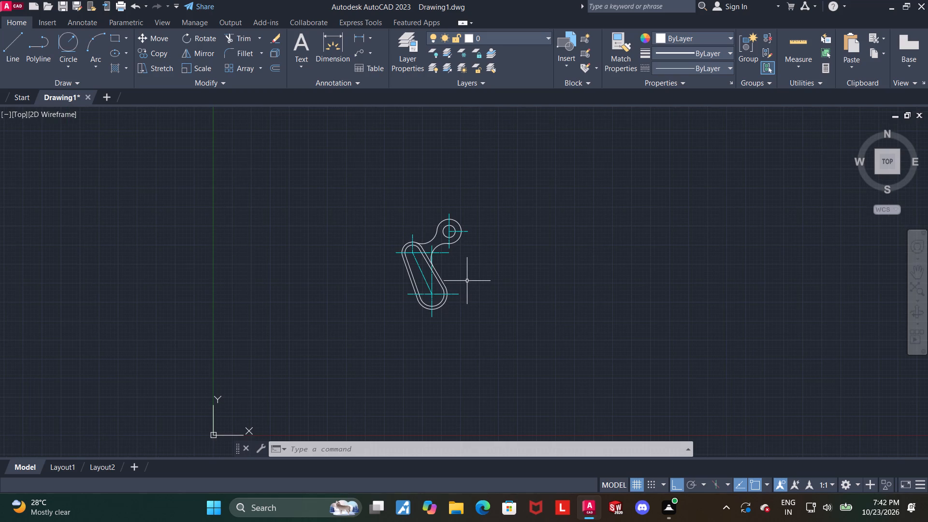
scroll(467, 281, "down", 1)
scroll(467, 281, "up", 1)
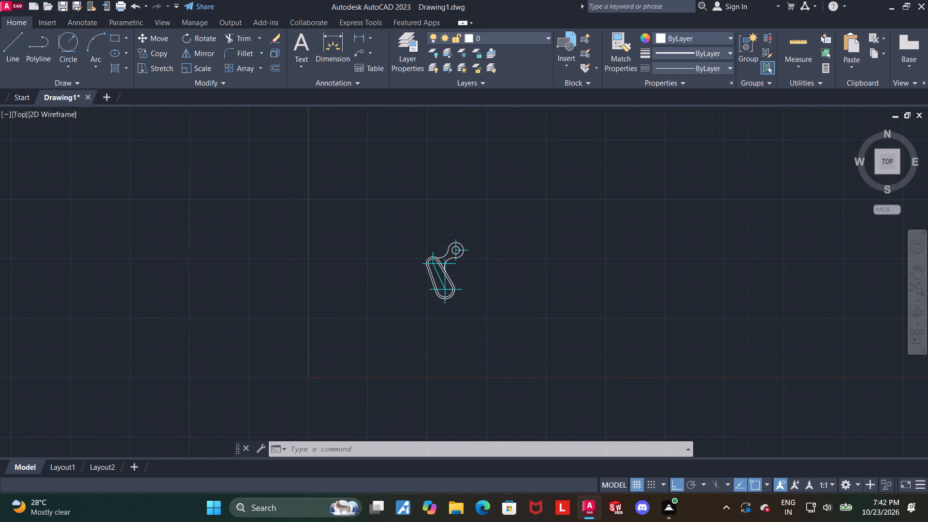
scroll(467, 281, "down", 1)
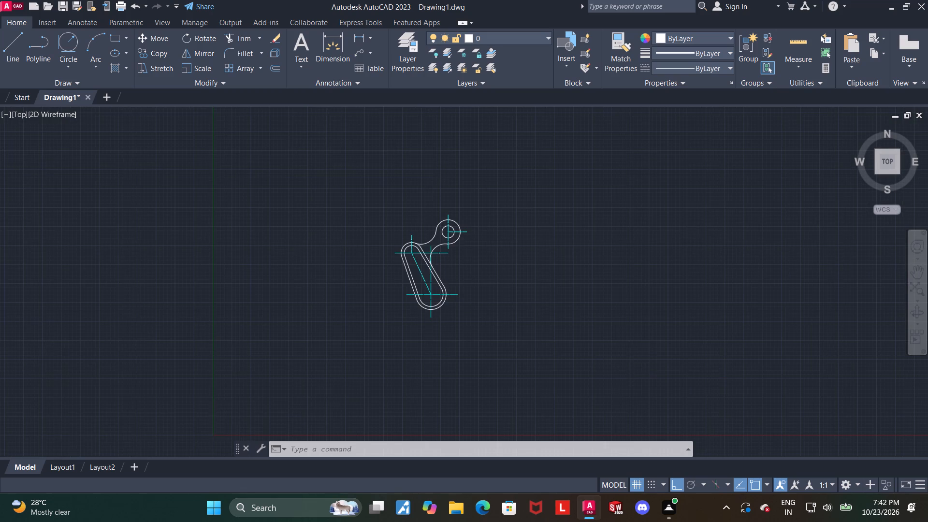
Draw a line from the lower pair's centre 100 straight down, continuing 70 horizontally to the left.
scroll(459, 320, "up", 4)
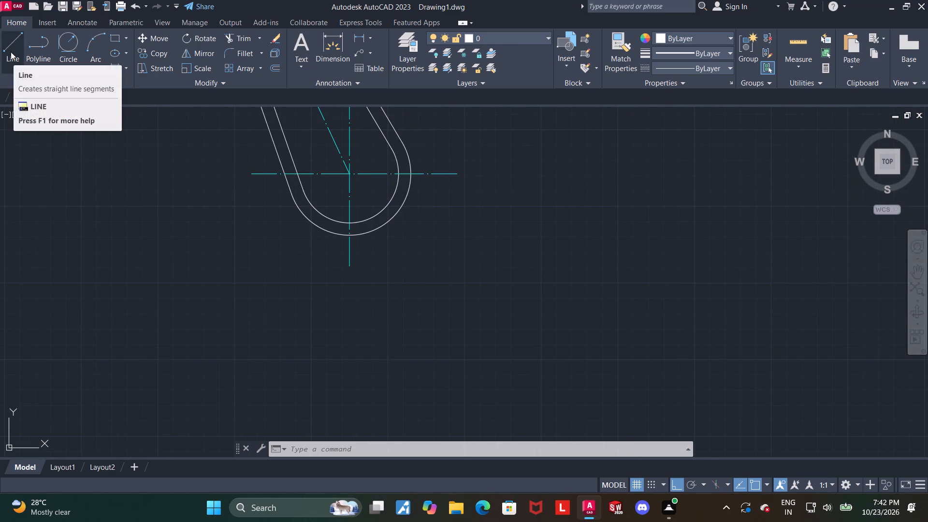
left_click(11, 52)
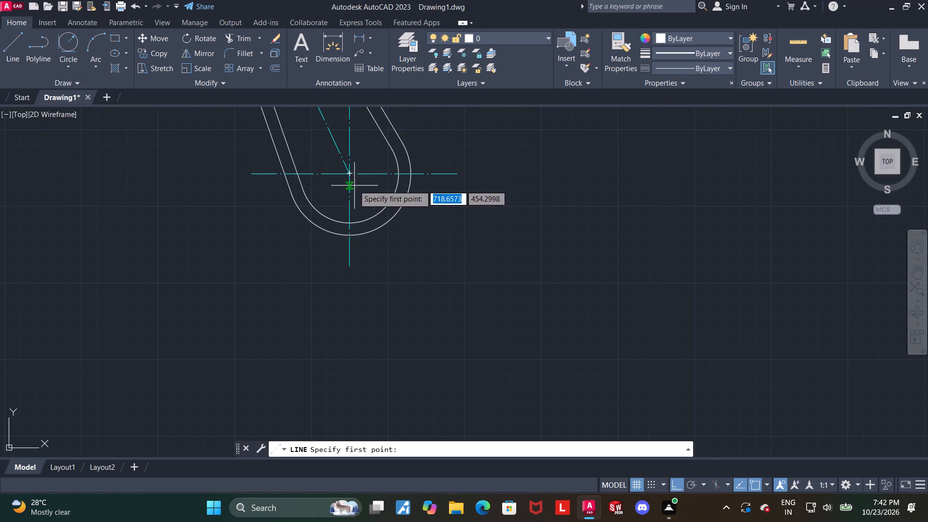
scroll(344, 181, "up", 3)
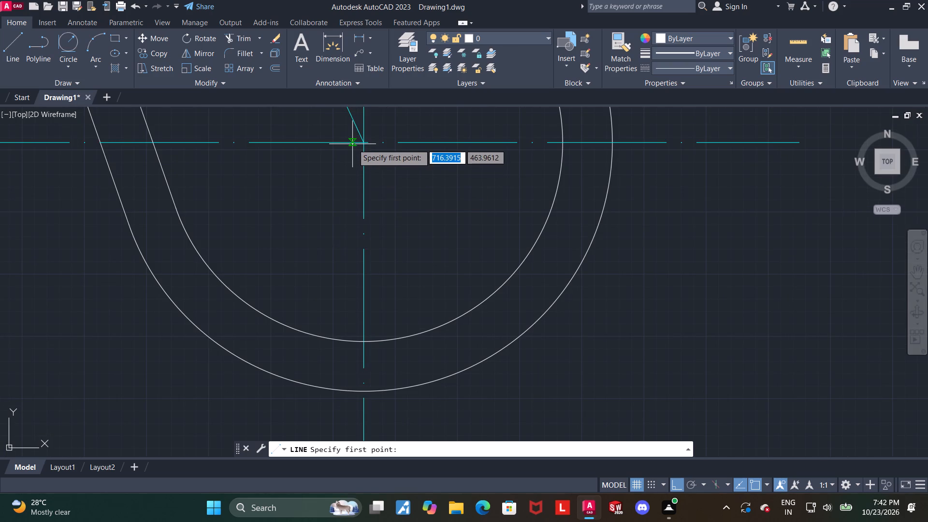
left_click(365, 144)
scroll(366, 198, "down", 4)
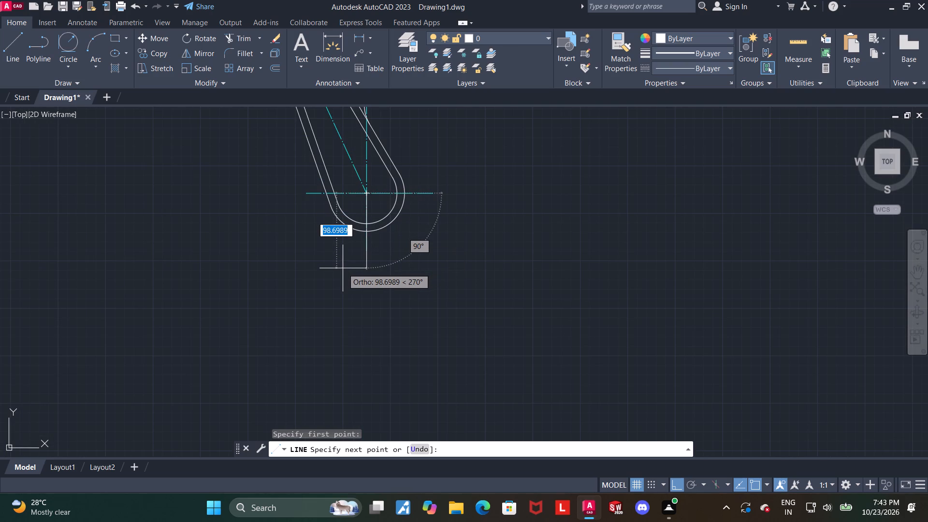
type("100")
key("Return")
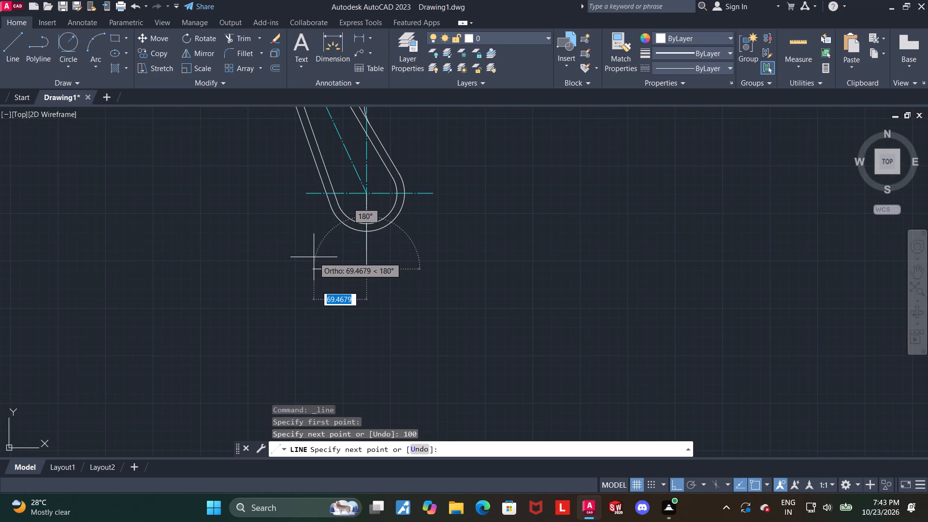
type("70")
key("Return")
key("Escape")
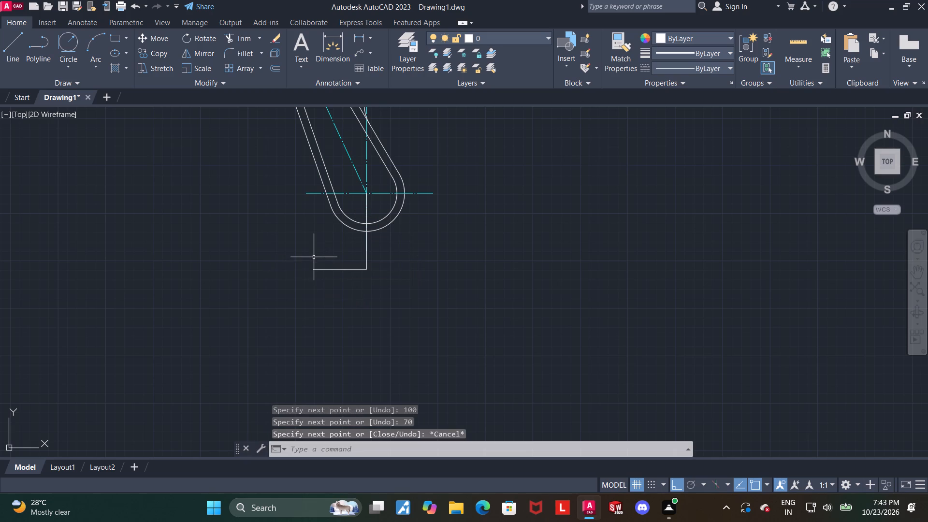
Draw a circle of radius 30 centred on the left end of the 70-long horizontal line.
scroll(302, 263, "up", 2)
scroll(353, 265, "up", 1)
left_click(69, 67)
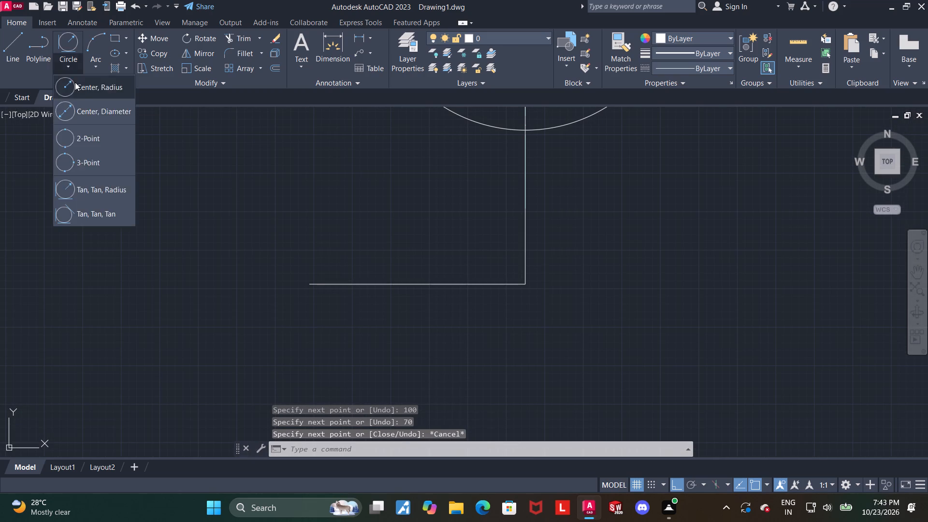
left_click(75, 82)
left_click(312, 283)
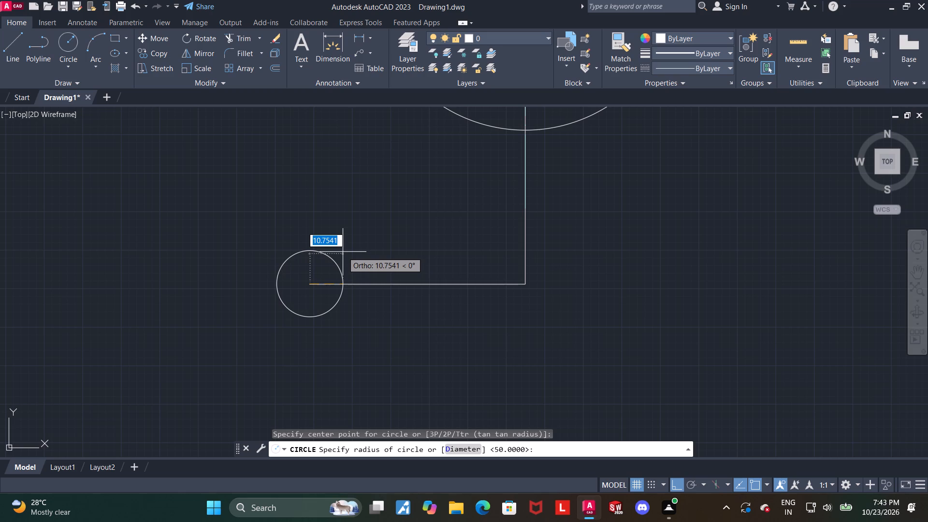
type("30")
key("Return")
key("Escape")
Draw a circle of radius 20 concentric with the radius 30 circle below the slot.
left_click(70, 38)
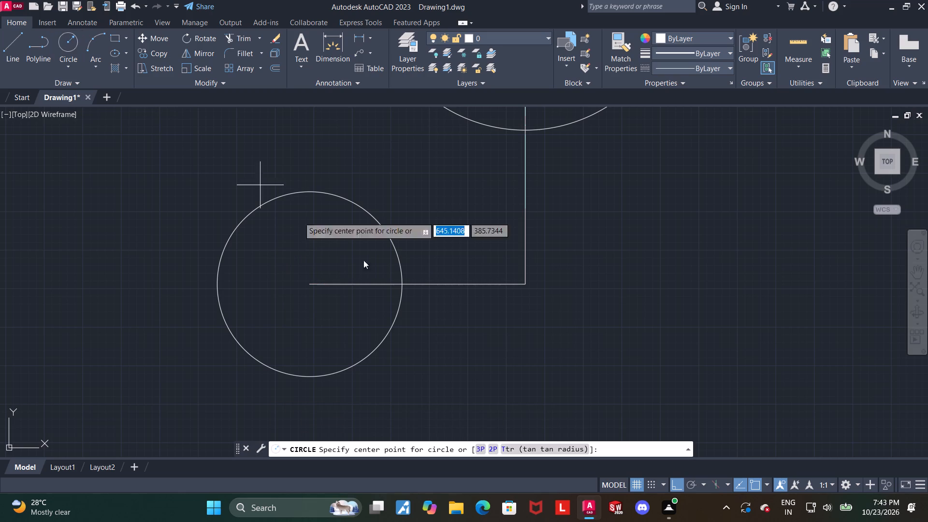
left_click(312, 283)
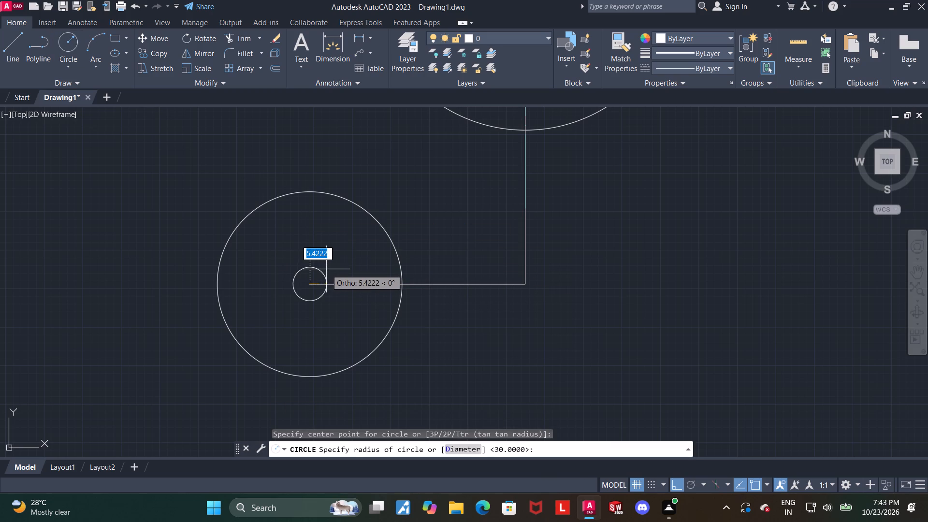
type("20")
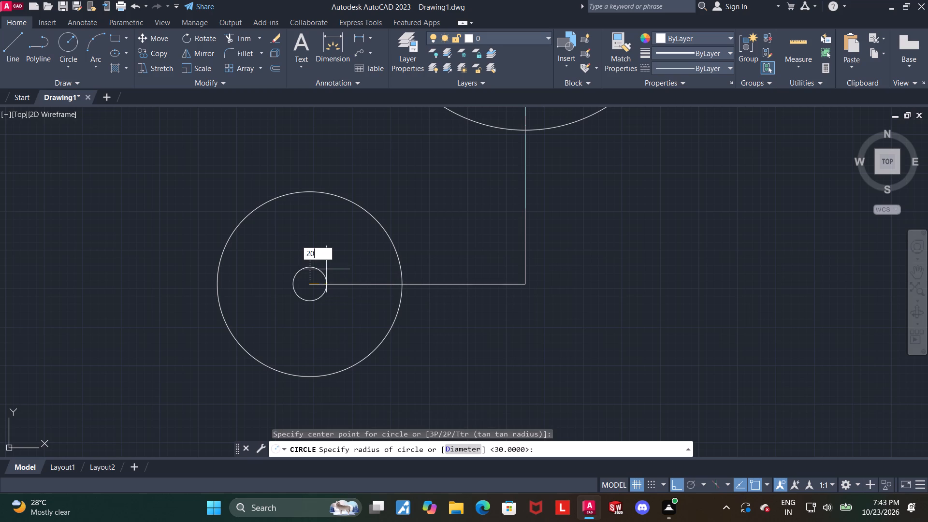
key("Return")
key("Escape")
Examine the whole part, from the new concentric circles up past the slot to the upper arm.
scroll(315, 267, "down", 2)
middle_click(483, 290)
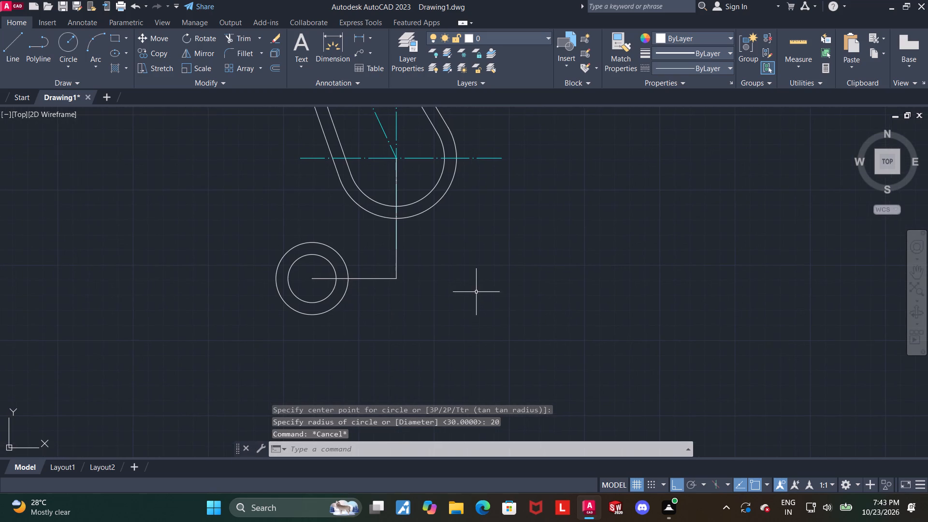
scroll(475, 287, "down", 1)
middle_click_drag(472, 283, 448, 301)
scroll(539, 307, "up", 1)
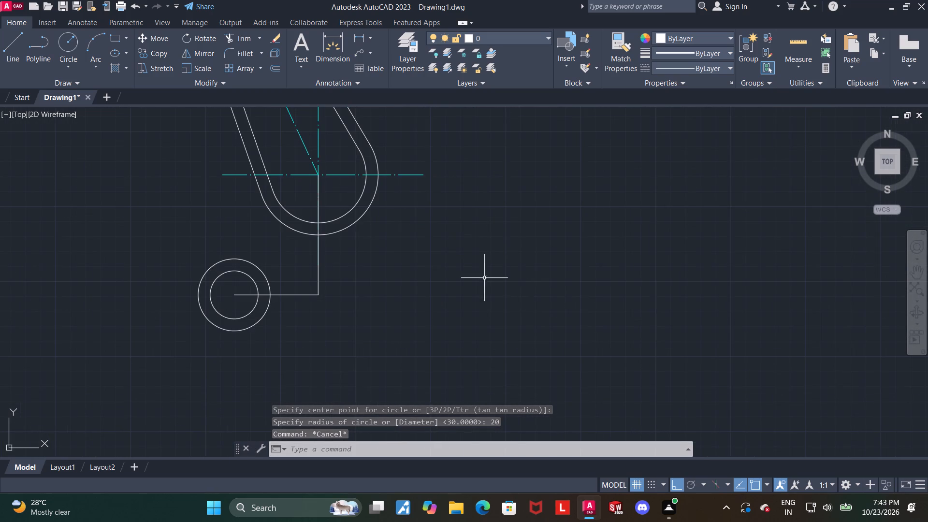
scroll(469, 279, "down", 1)
middle_click_drag(467, 282, 484, 349)
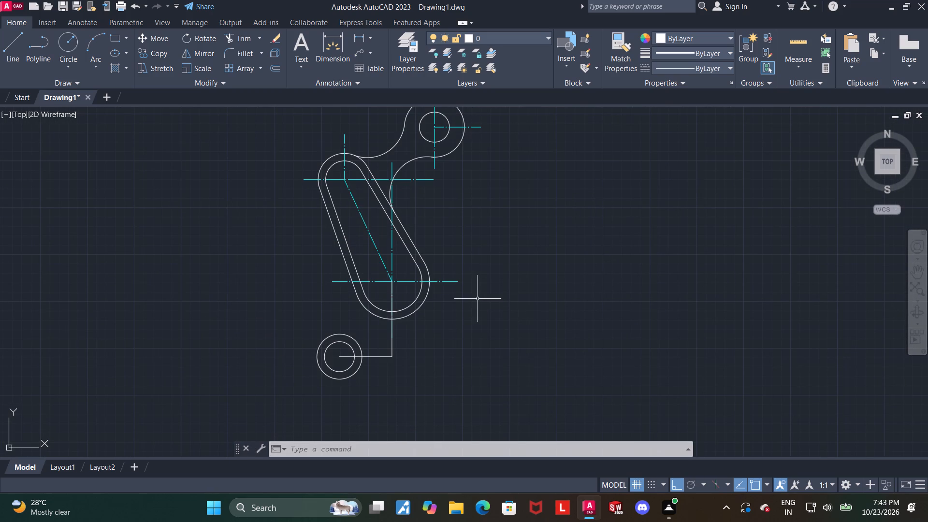
scroll(475, 294, "down", 1)
middle_click_drag(467, 293, 451, 315)
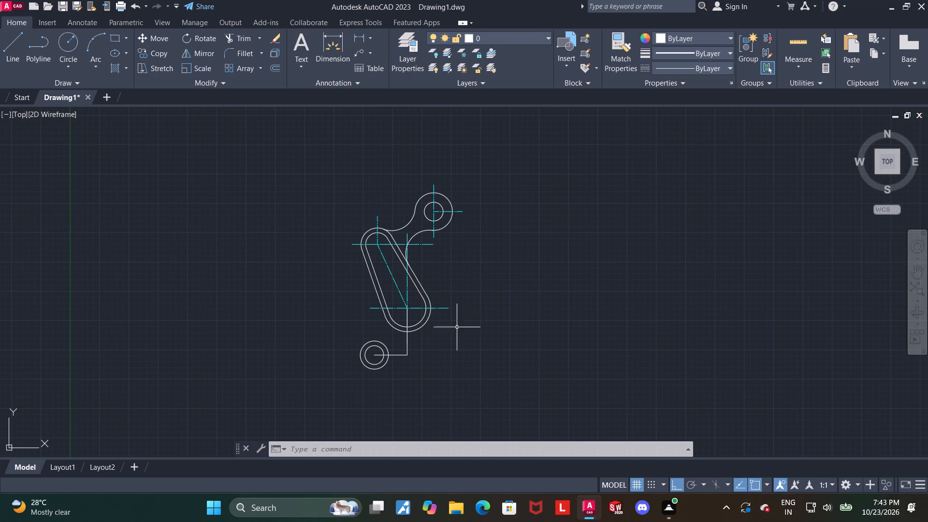
Draw a centre-start-end arc centred on the slot's lower centre, from the concentric circles' centre round to the horizontal centreline's level on the opposite side.
scroll(439, 380, "up", 2)
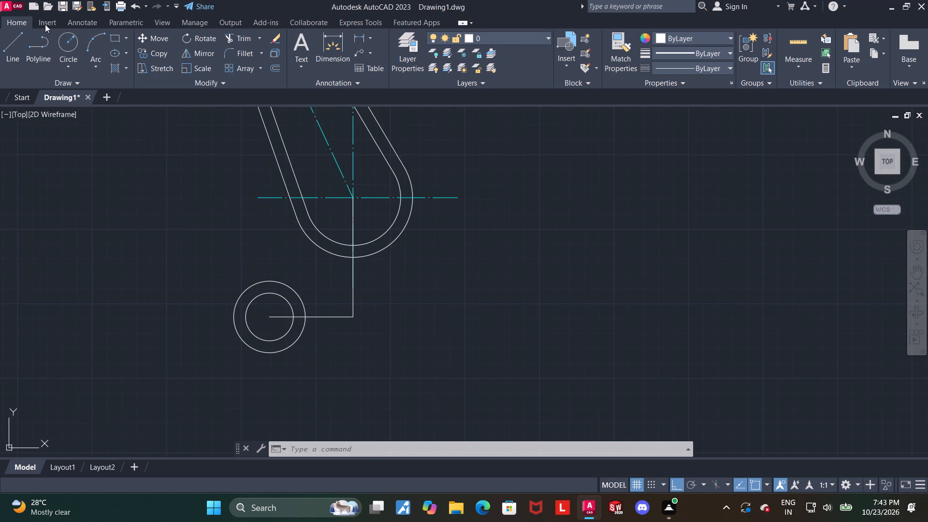
left_click(98, 65)
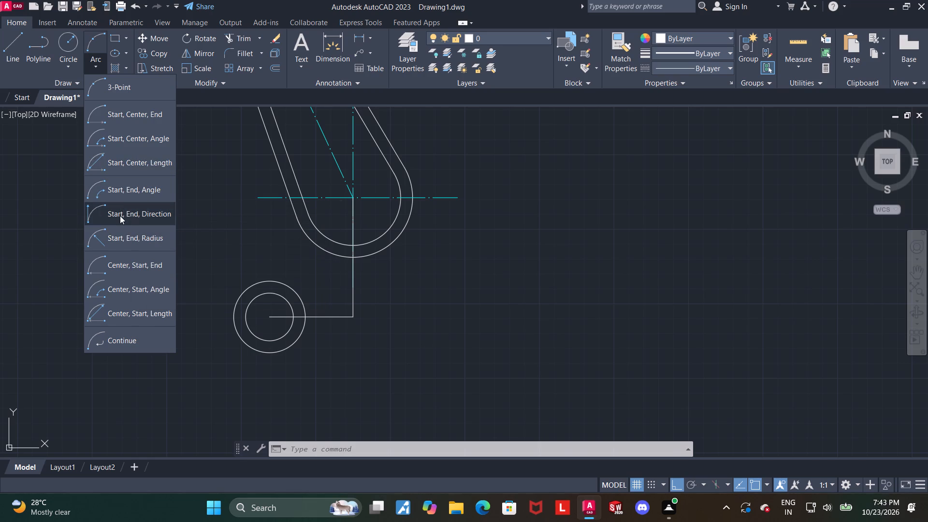
left_click(126, 265)
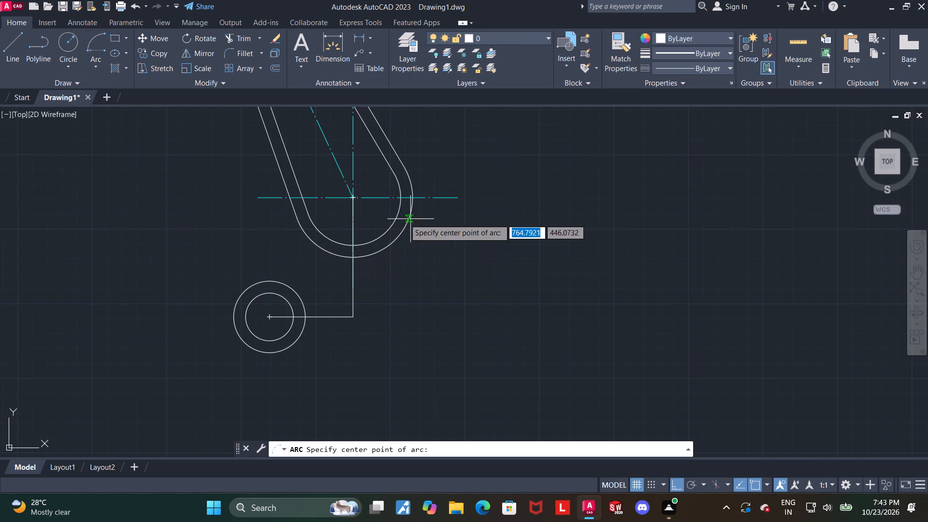
scroll(351, 197, "up", 3)
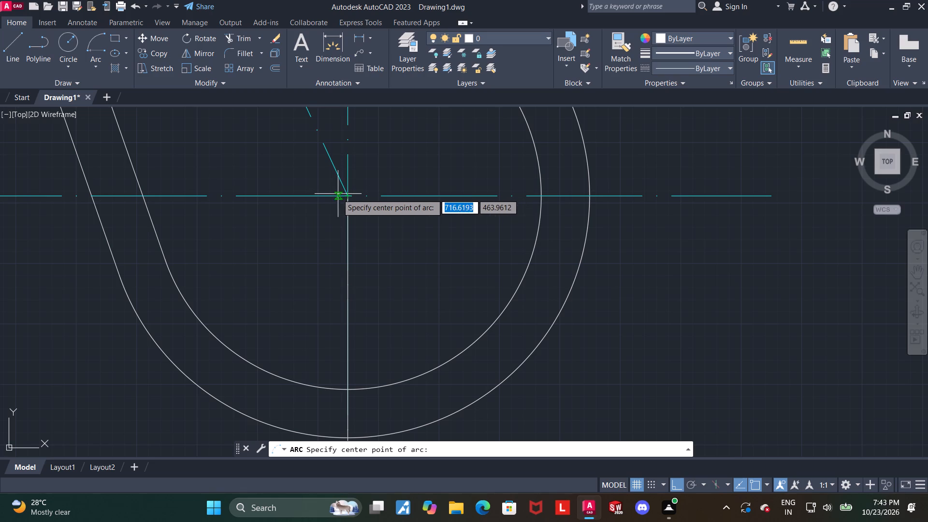
left_click(348, 195)
scroll(347, 216, "down", 3)
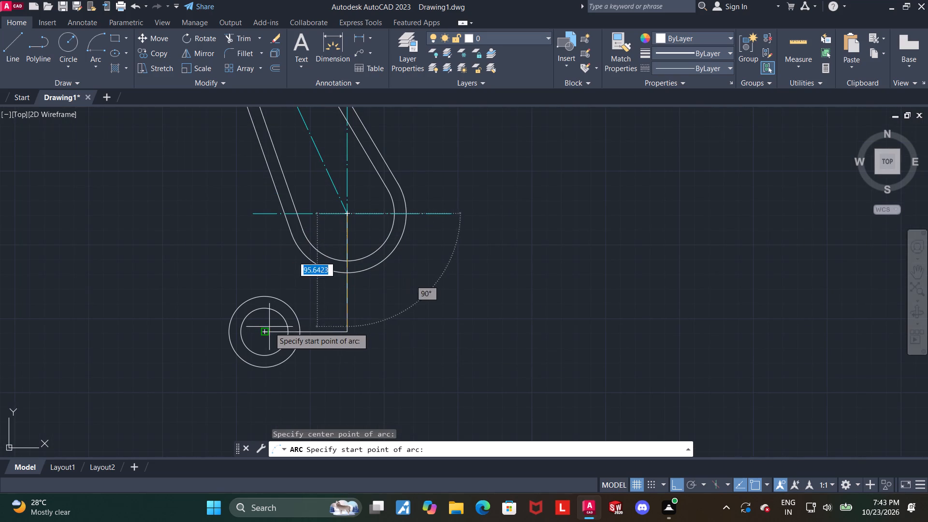
left_click(266, 330)
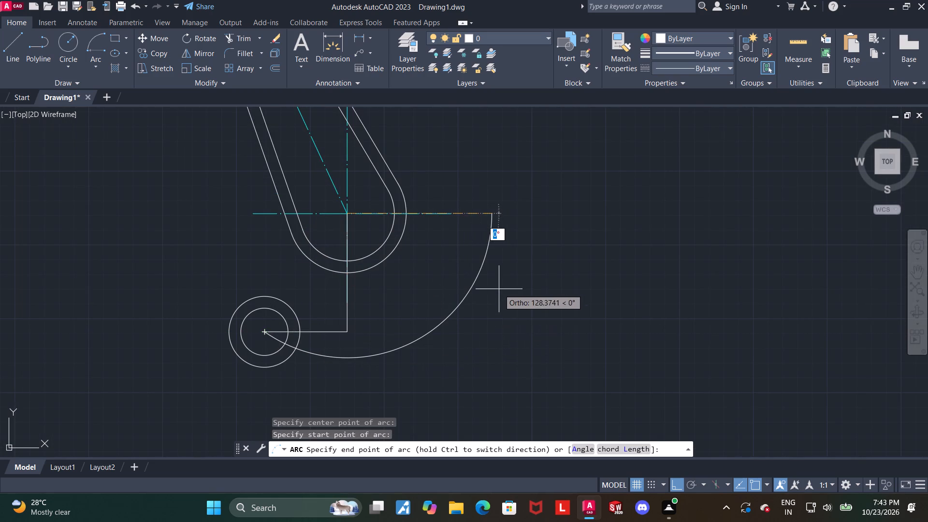
left_click(493, 199)
key("Escape")
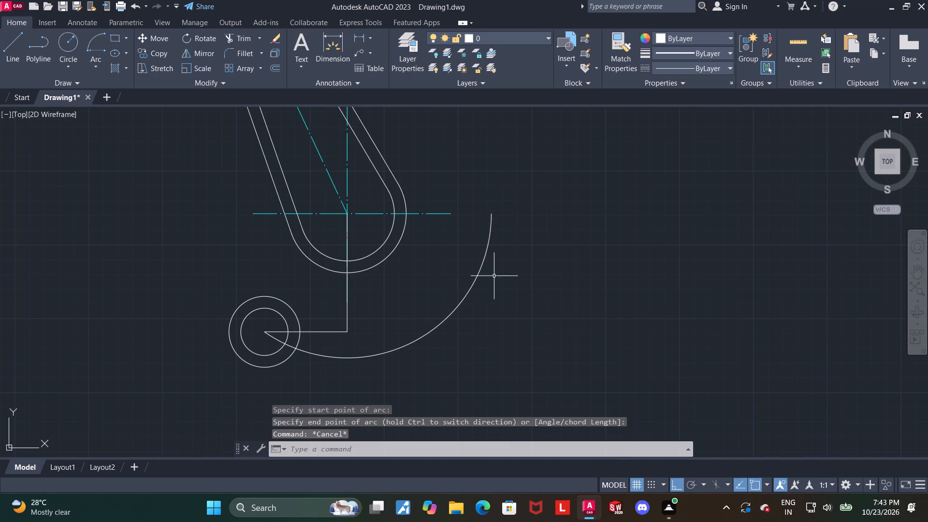
key("Escape")
Delete the horizontal construction line running from the concentric circles' centre to the vertical line's lower end.
scroll(420, 329, "down", 2)
scroll(413, 381, "up", 2)
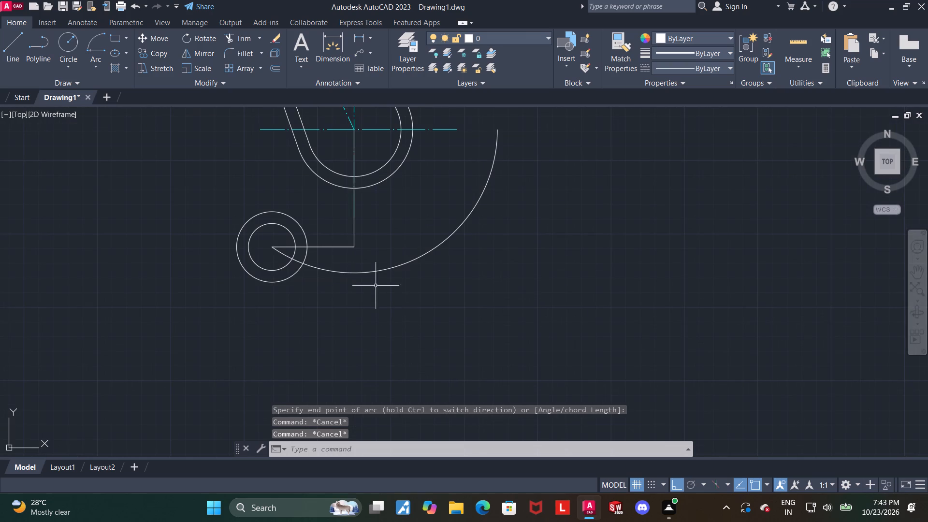
left_click(335, 245)
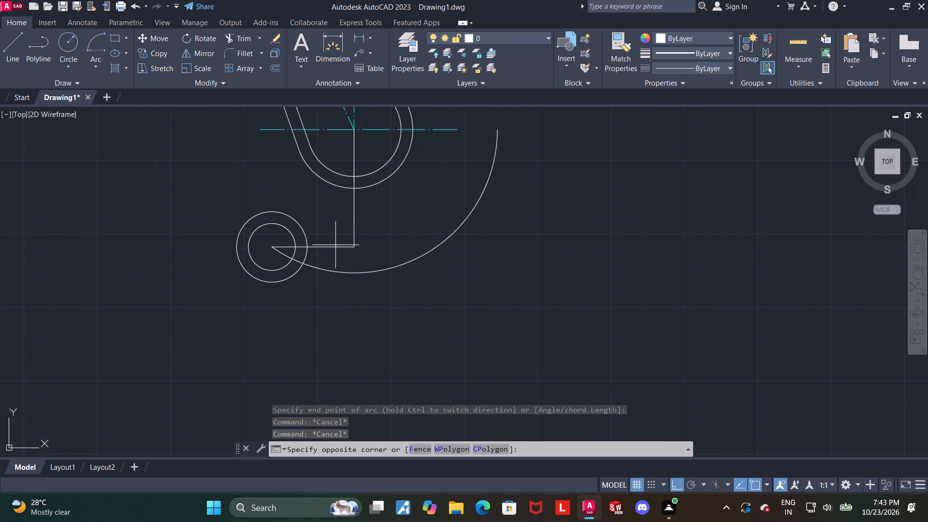
key("Delete")
key("Escape")
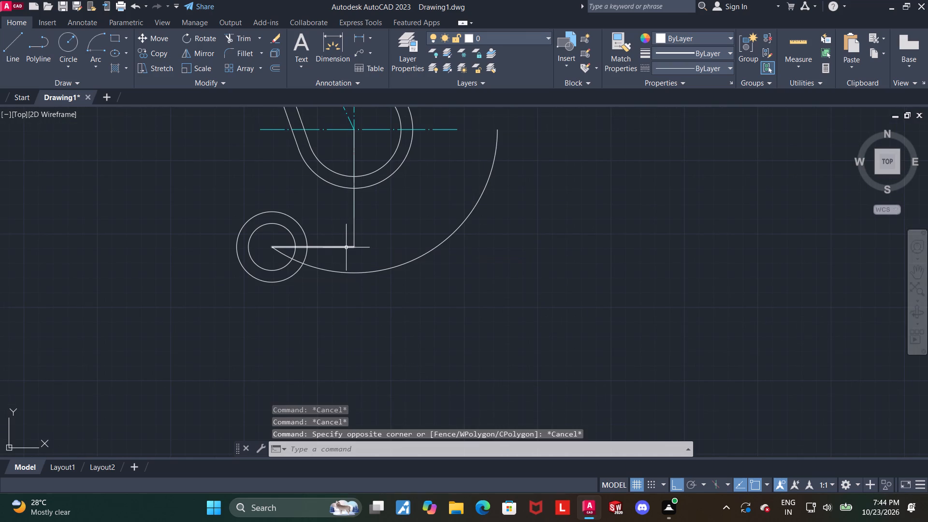
key("Escape")
left_click(345, 247)
key("Delete")
Examine the area around the slot's lower end, the concentric circles and the new arc.
scroll(345, 253, "down", 2)
scroll(354, 282, "up", 2)
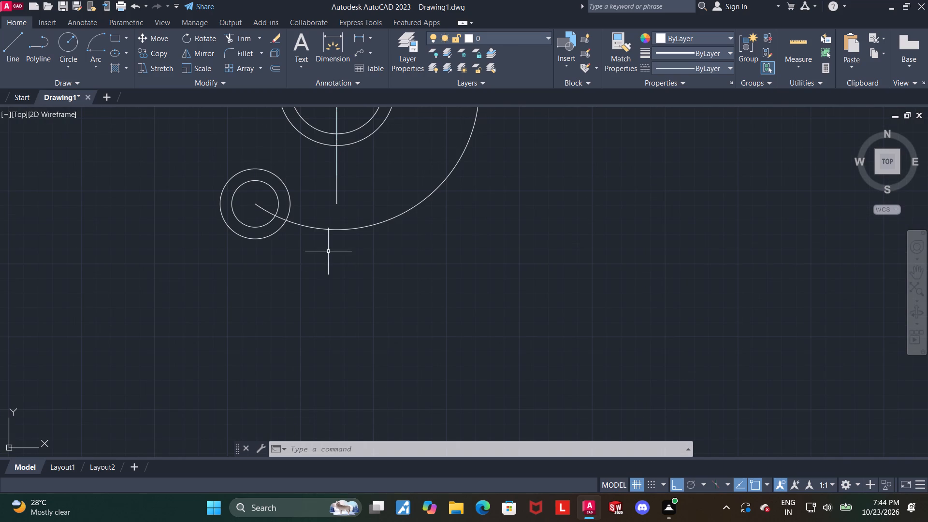
scroll(324, 267, "down", 1)
scroll(356, 199, "down", 1)
scroll(359, 185, "up", 2)
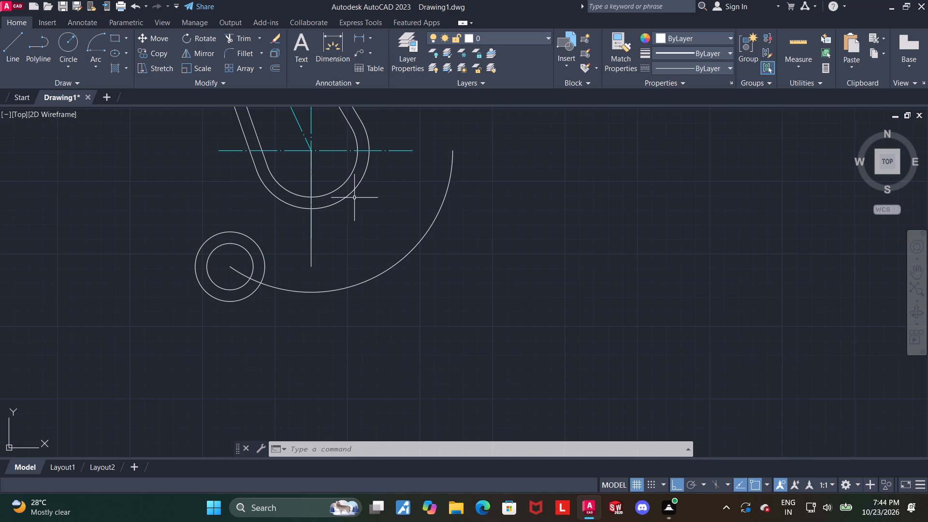
scroll(411, 275, "up", 1)
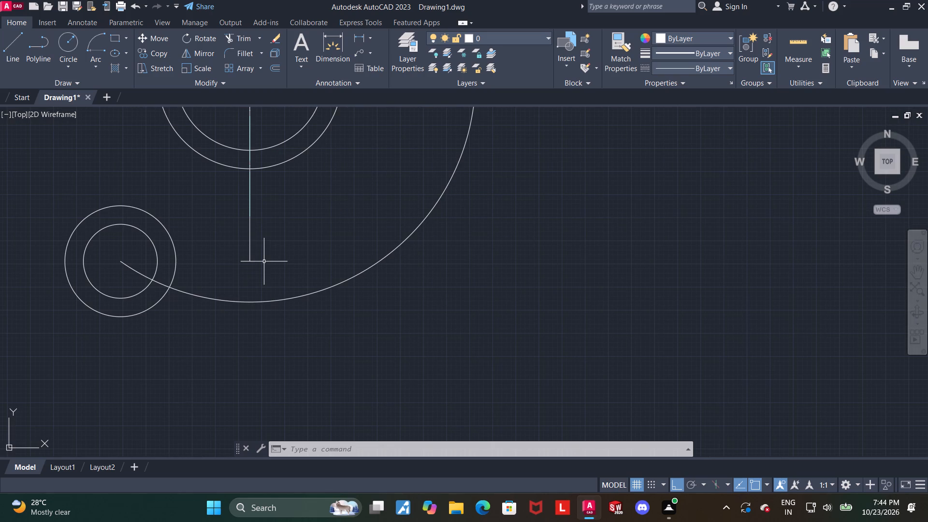
scroll(264, 261, "down", 1)
scroll(264, 261, "up", 1)
scroll(264, 261, "down", 3)
scroll(279, 258, "up", 1)
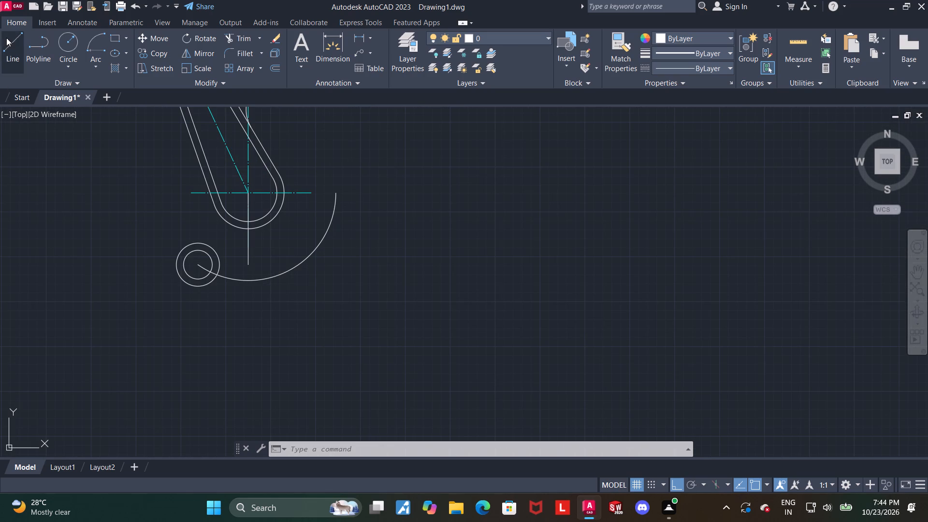
With Ortho off, draw a slanted line from the slot's lower centre to the concentric circles' centre.
left_click(6, 38)
scroll(269, 224, "up", 2)
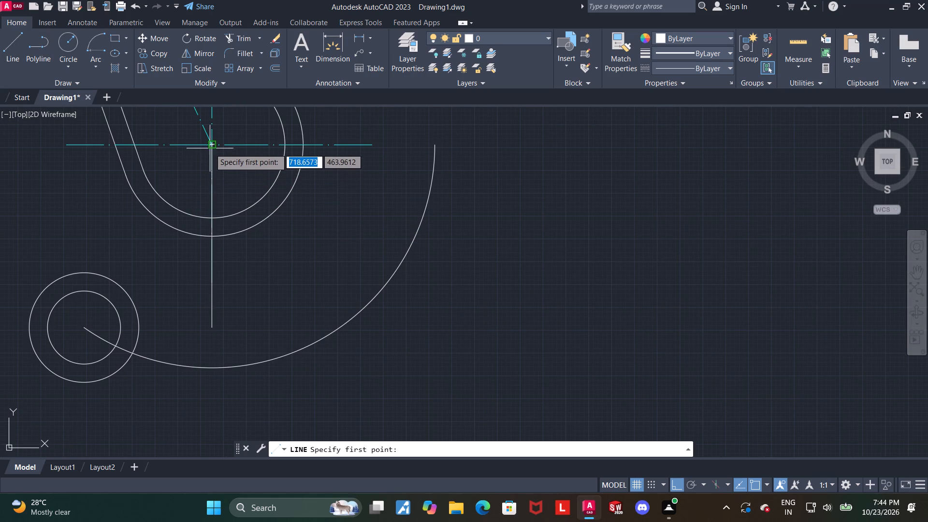
left_click(210, 146)
key("F8")
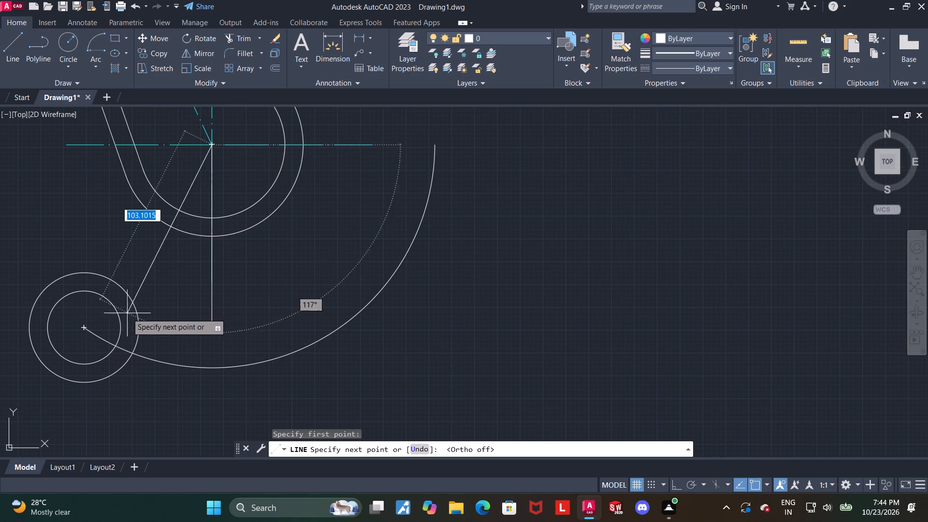
left_click(85, 327)
key("Escape")
key("Escape")
key("Escape")
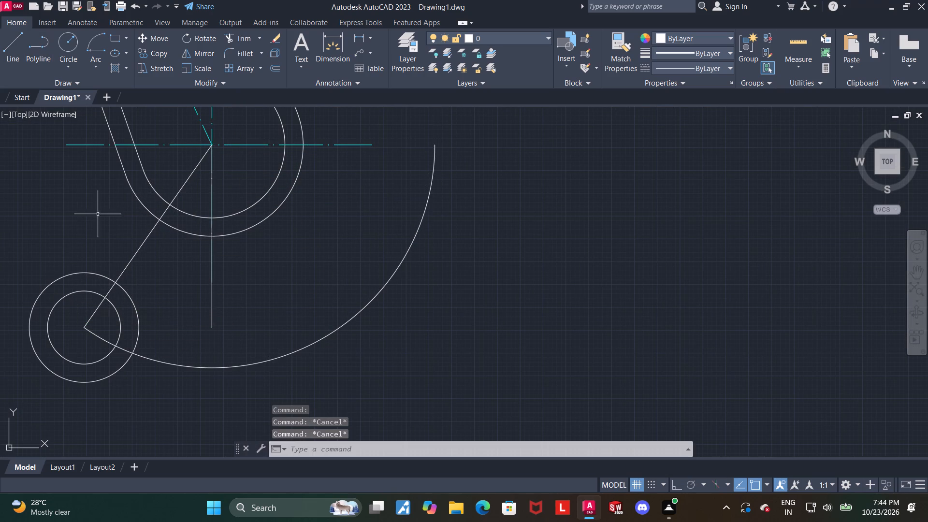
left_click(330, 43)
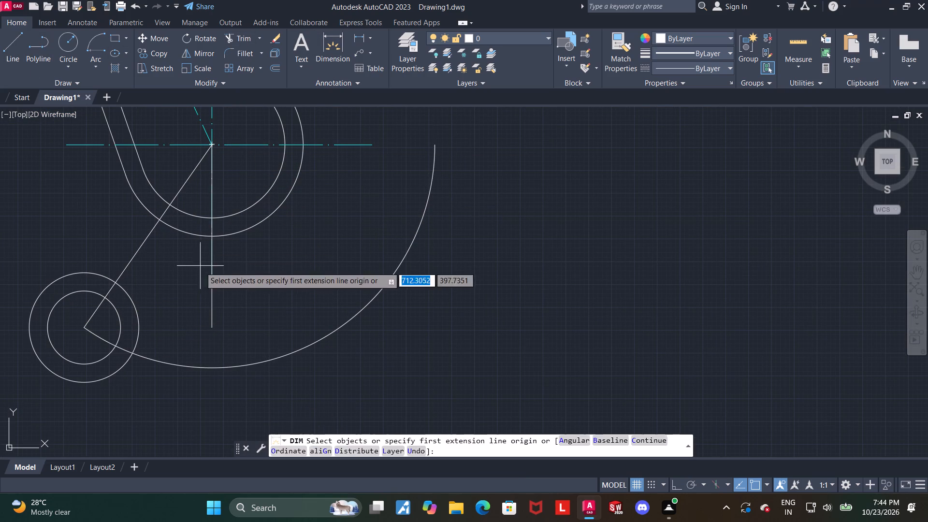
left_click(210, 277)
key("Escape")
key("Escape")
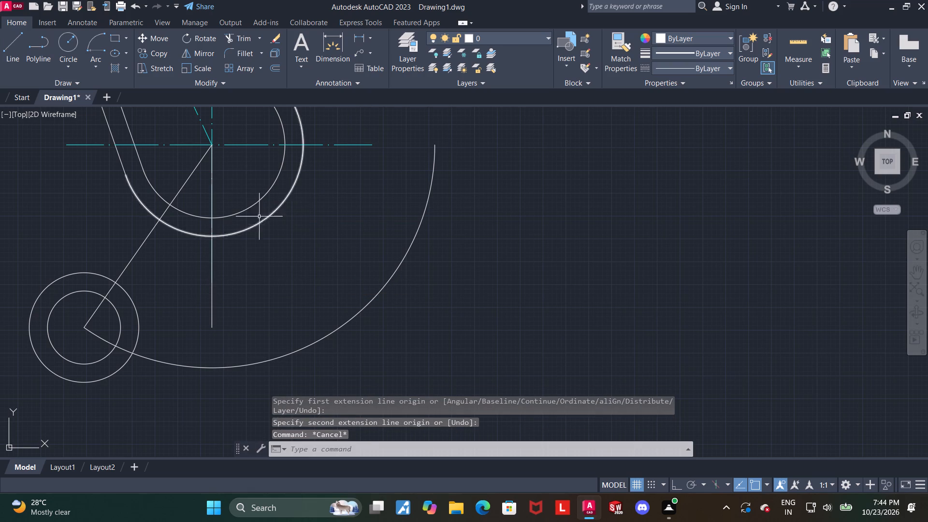
Delete the white vertical construction line running down from the slot's lower centre.
left_click(210, 274)
key("Escape")
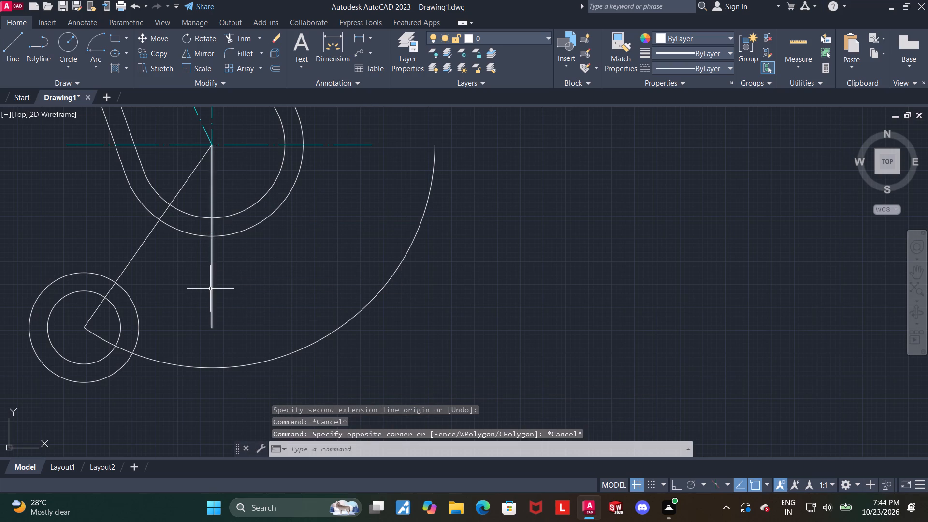
left_click(211, 289)
key("Delete")
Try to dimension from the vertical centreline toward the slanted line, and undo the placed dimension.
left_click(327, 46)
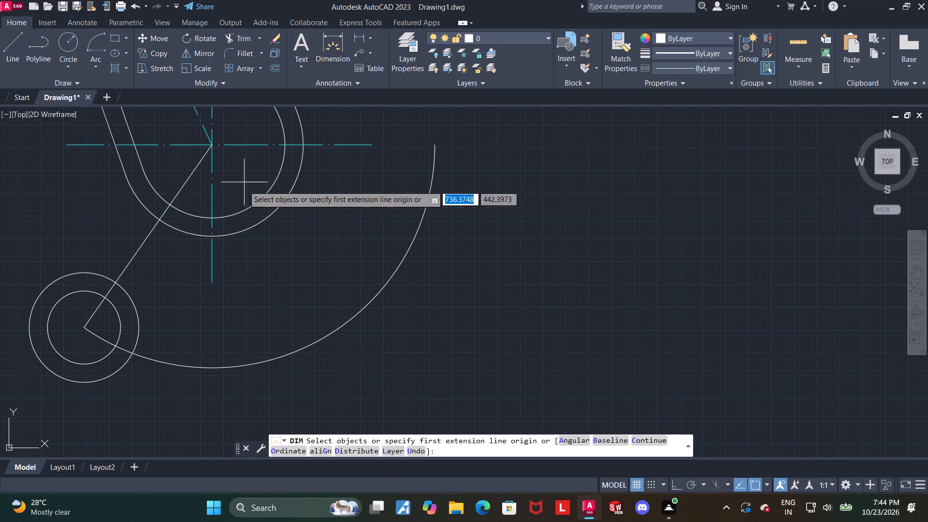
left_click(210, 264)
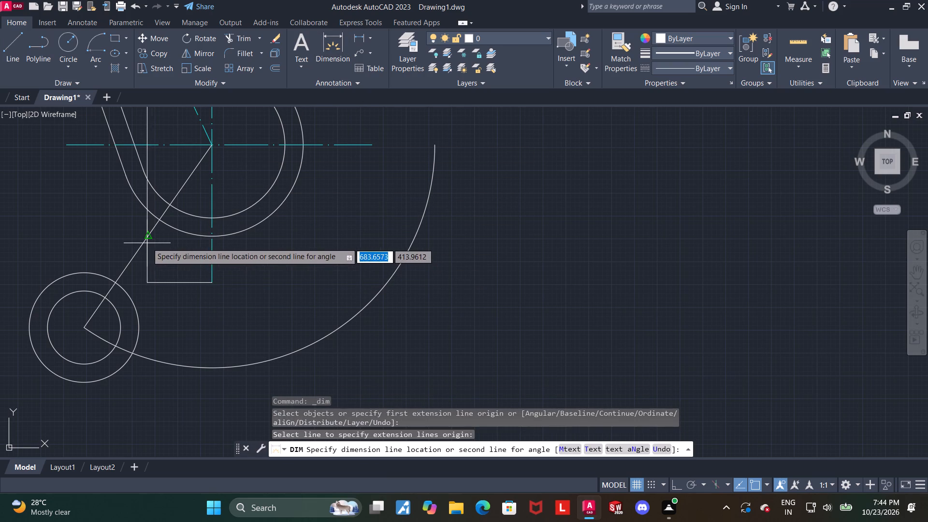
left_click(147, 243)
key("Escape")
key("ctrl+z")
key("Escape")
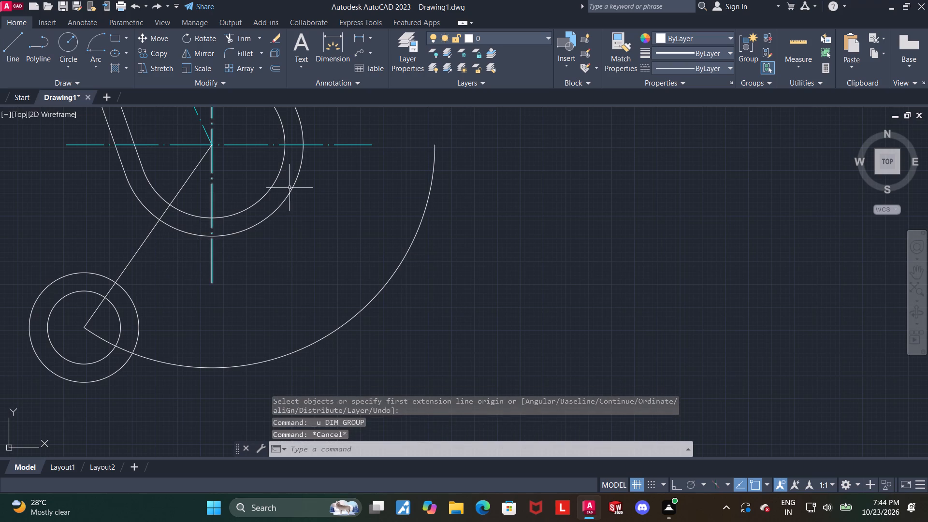
Add an angular dimension between the vertical centreline and the slanted line, placed between them just below the slot's outer arc.
left_click(335, 42)
scroll(171, 238, "up", 1)
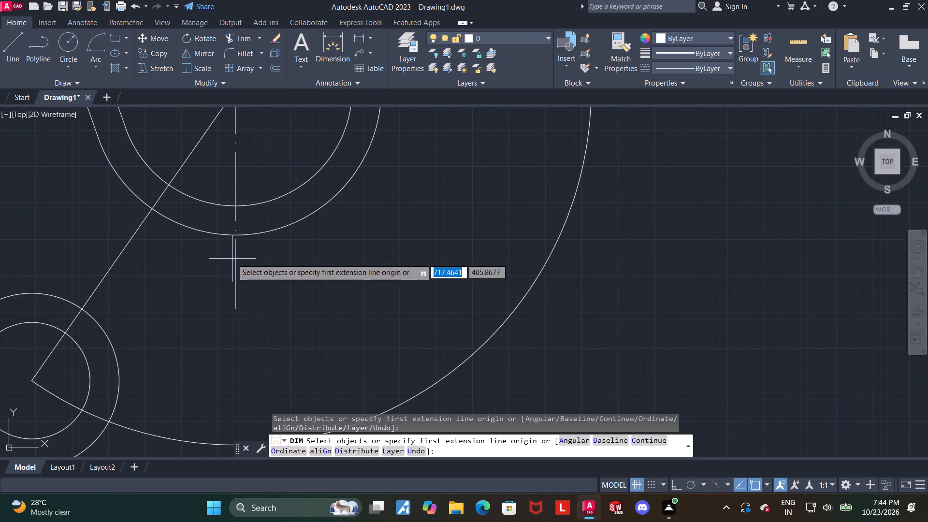
left_click(236, 259)
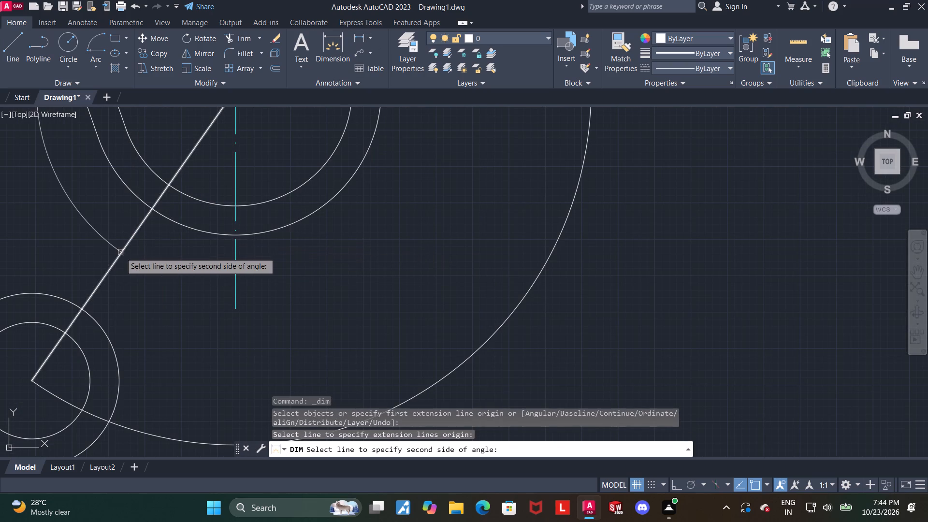
left_click_drag(124, 254, 146, 271)
left_click(177, 267)
scroll(176, 272, "up", 5)
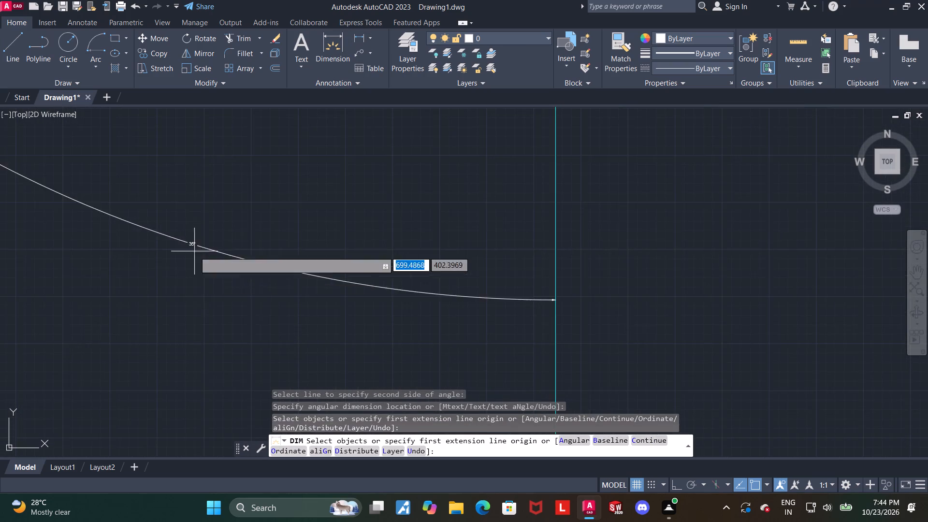
scroll(194, 251, "up", 3)
scroll(184, 256, "down", 4)
scroll(241, 299, "down", 2)
key("ctrl+z")
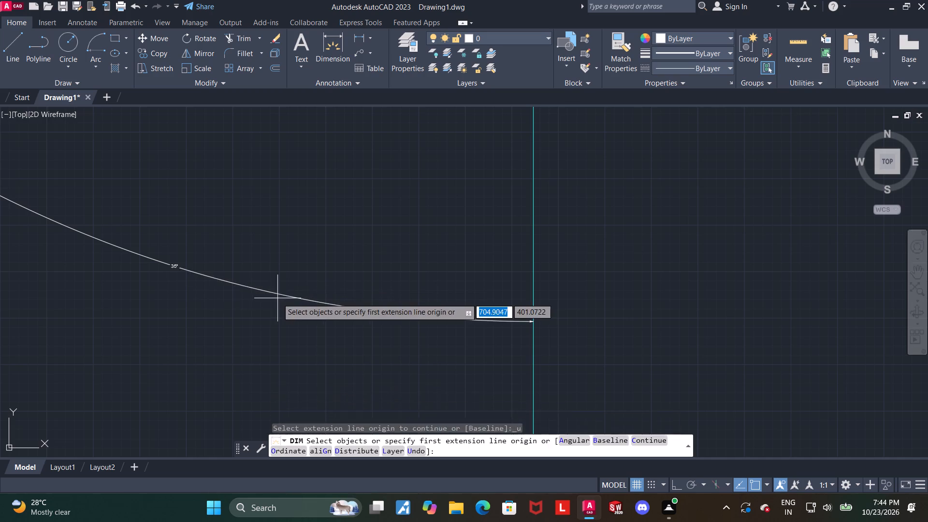
Undo the angular dimension placed between the vertical centreline and the slanted line.
scroll(276, 299, "down", 4)
key("ctrl+z")
key("Escape")
key("ctrl+z")
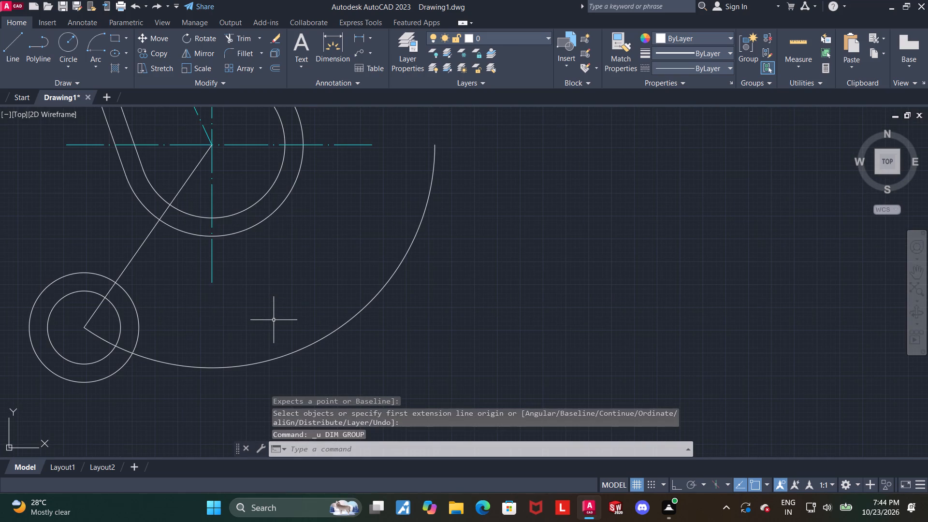
middle_click_drag(200, 305, 241, 290)
scroll(123, 302, "up", 1)
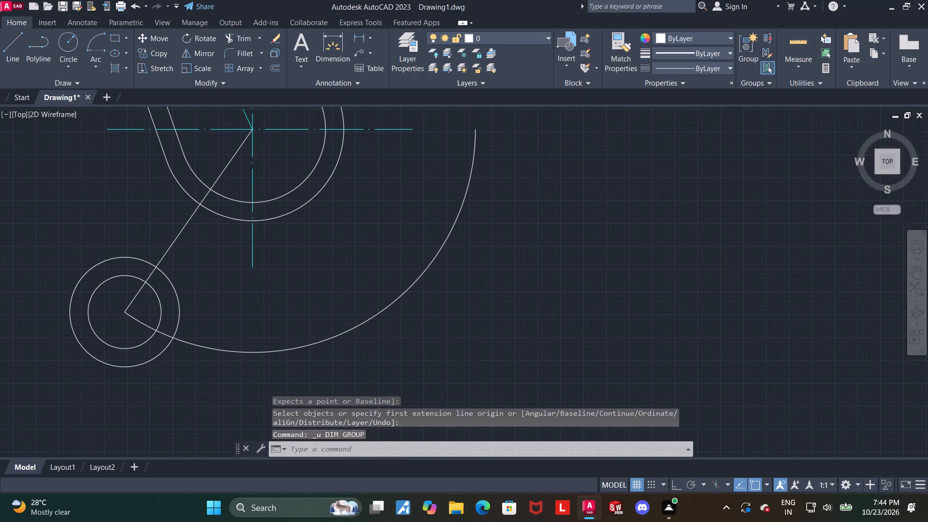
key("Escape")
key("Escape")
scroll(89, 234, "down", 2)
middle_click_drag(112, 241, 166, 289)
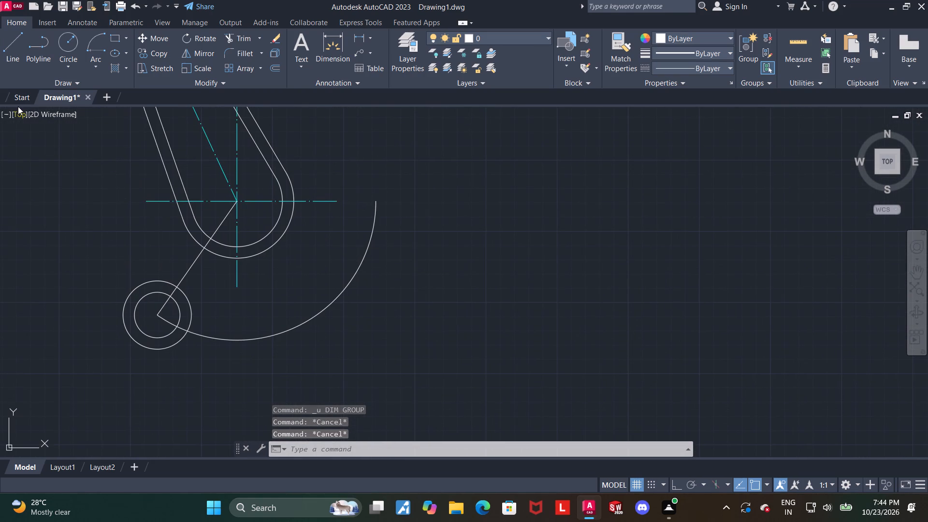
Draw a line from the slot's lower centre at 95° downward, about 149 long, crossing the large arc.
left_click(7, 43)
scroll(242, 224, "up", 3)
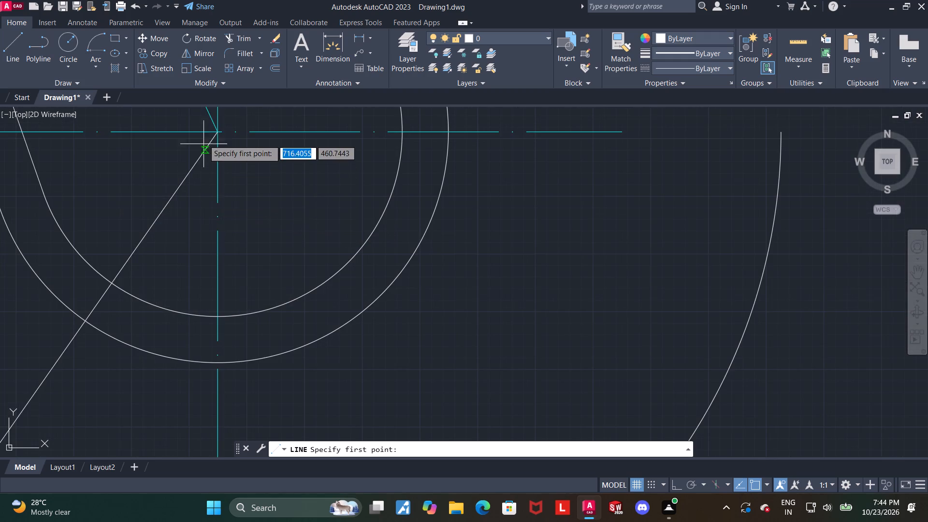
scroll(203, 130, "up", 4)
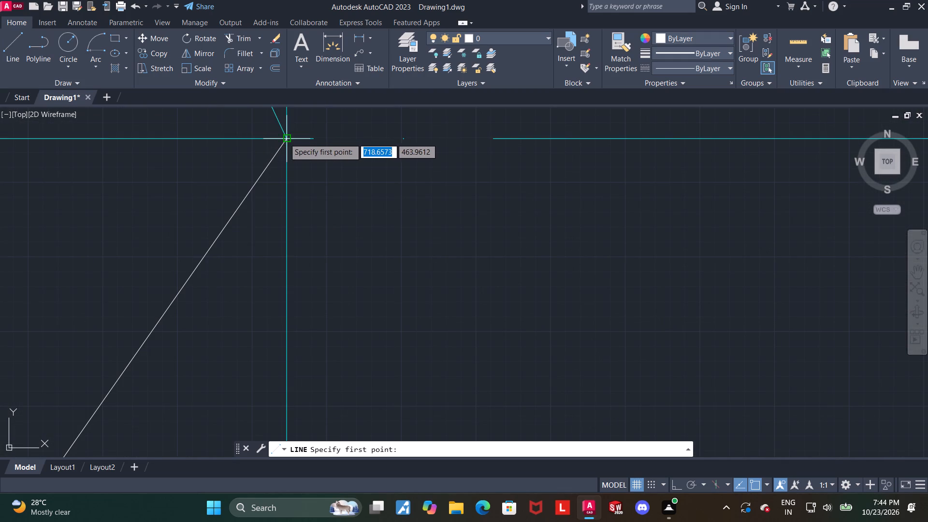
left_click(286, 139)
scroll(290, 165, "down", 4)
scroll(290, 233, "down", 3)
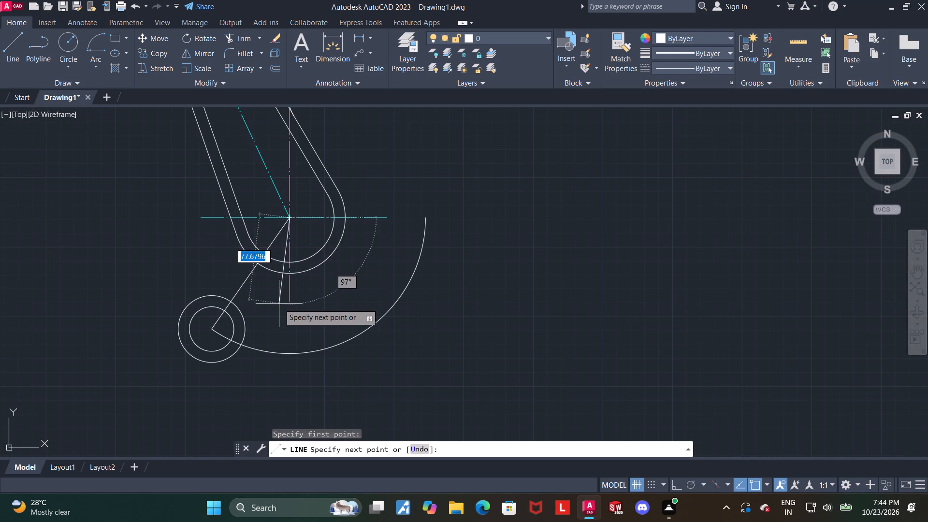
scroll(276, 312, "up", 2)
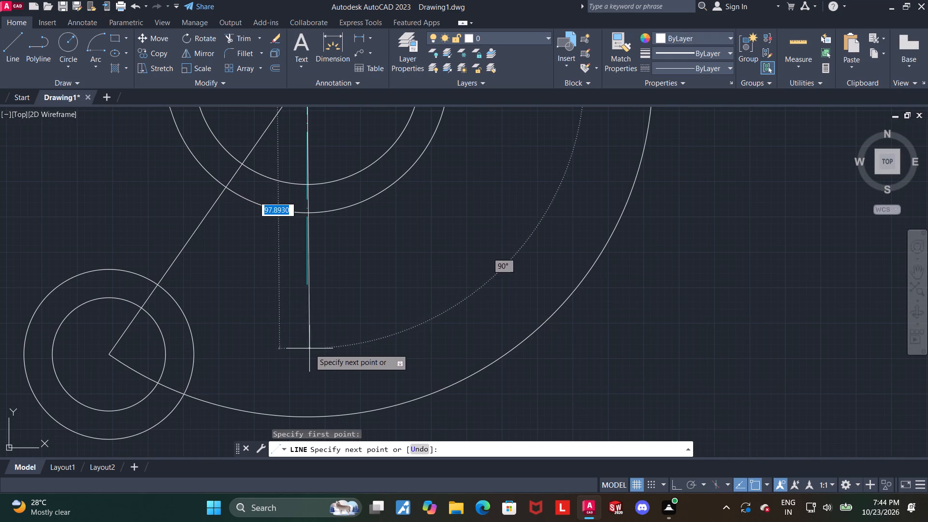
key("Tab")
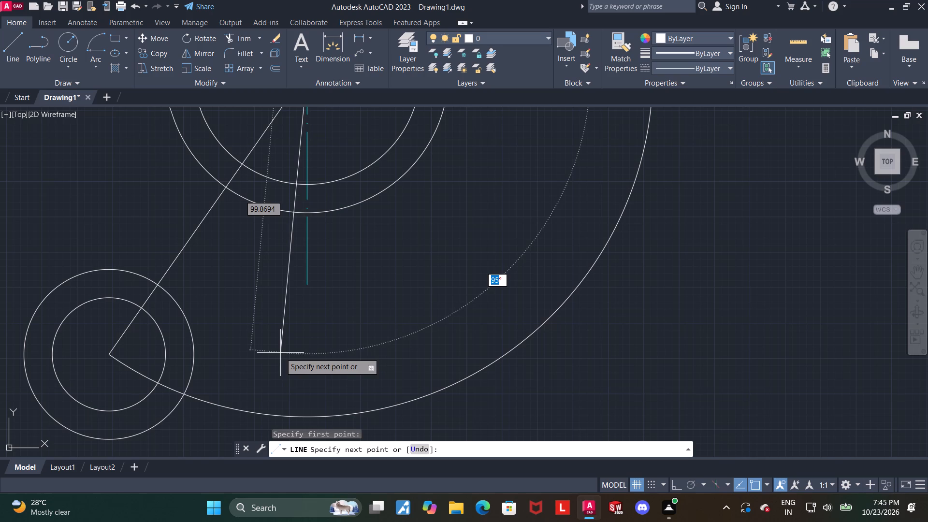
scroll(268, 381, "down", 3)
scroll(264, 416, "up", 1)
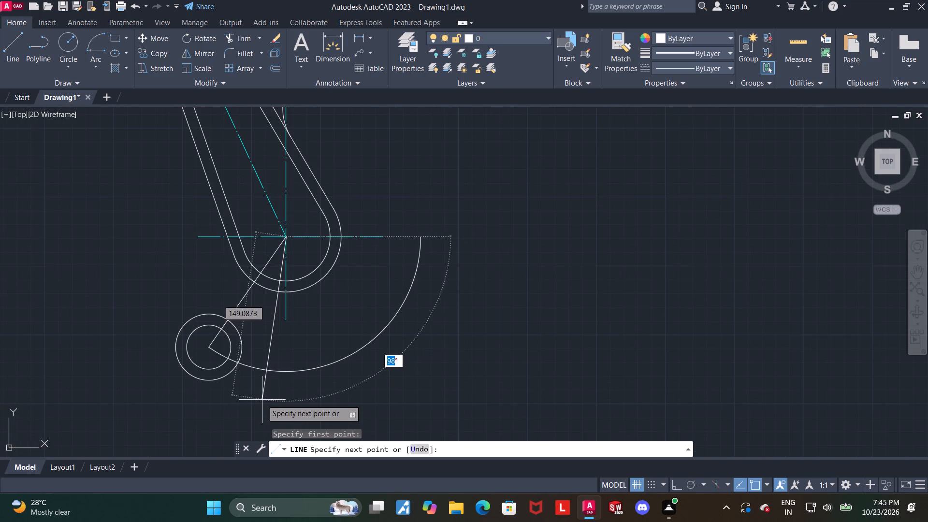
type("95")
key("Return")
key("Return")
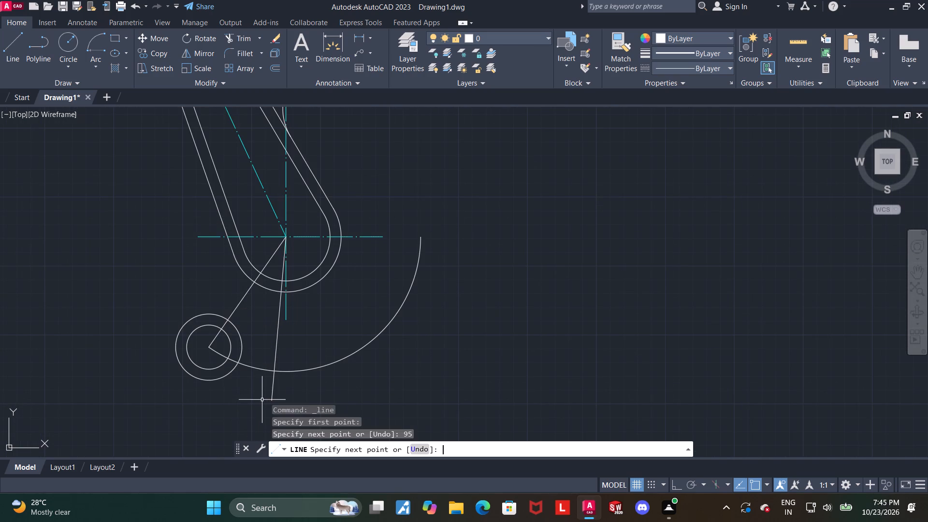
key("Escape")
key("Escape")
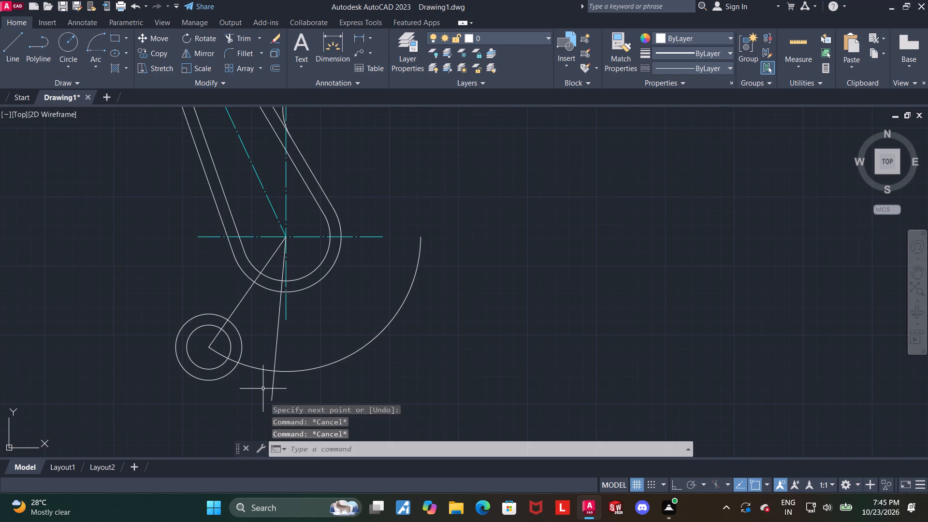
Draw two concentric circles of radius 20 and 30 centred where the 95° line crosses the large arc.
scroll(324, 355, "up", 2)
middle_click_drag(275, 317, 303, 272)
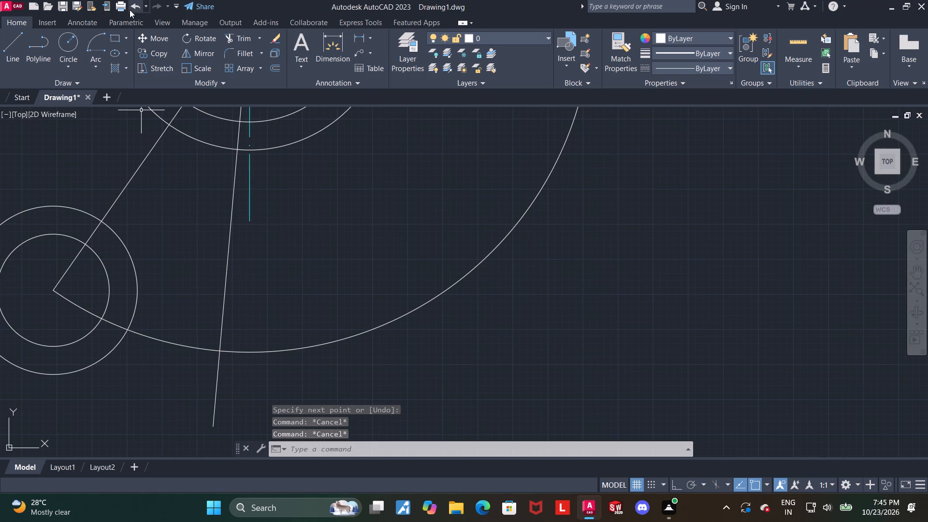
left_click(76, 43)
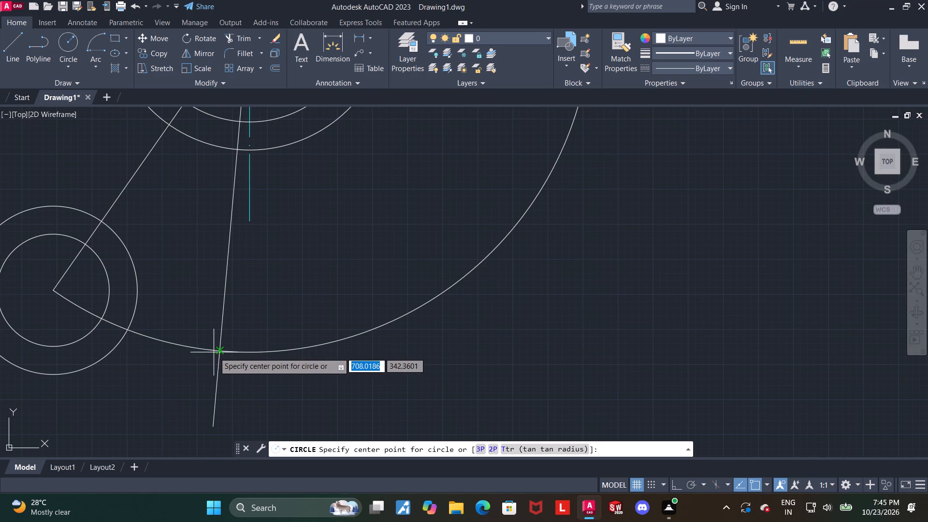
left_click(217, 352)
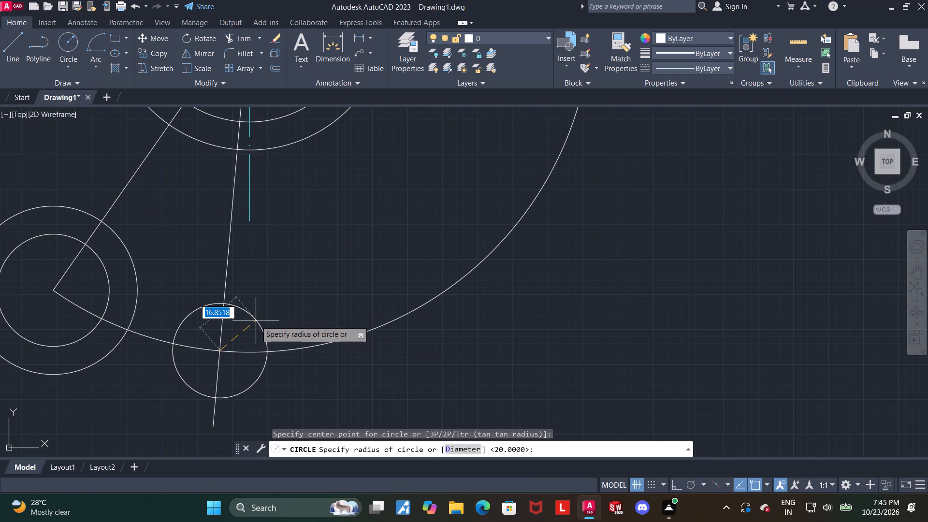
type("20")
key("Return")
key("Escape")
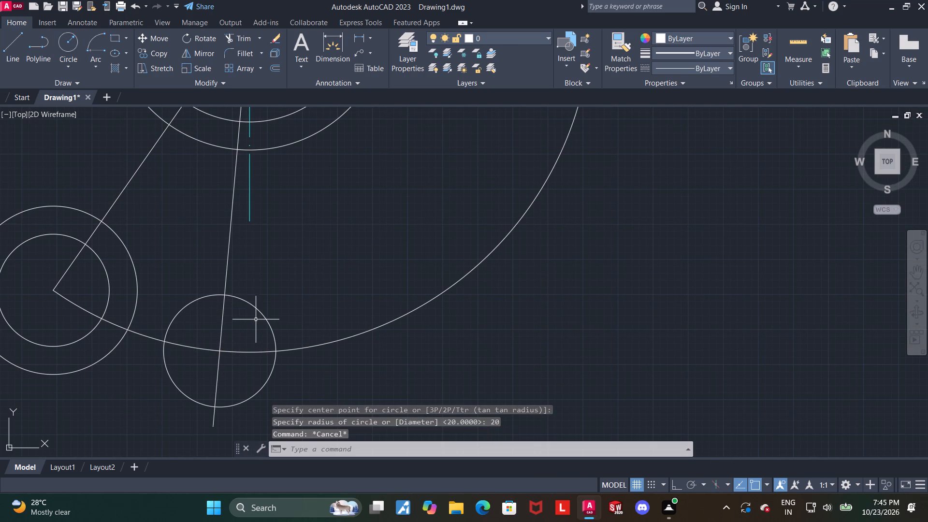
left_click(70, 35)
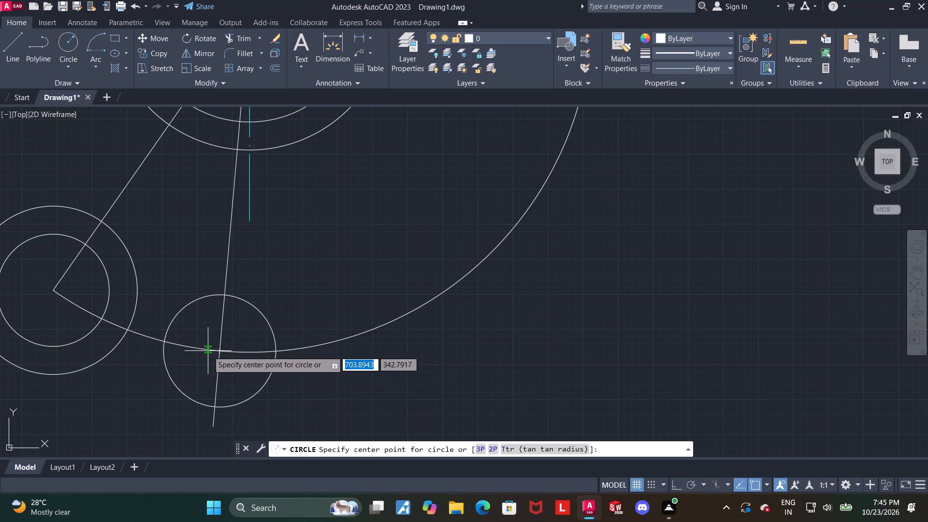
left_click(218, 351)
type("30")
key("Return")
key("Escape")
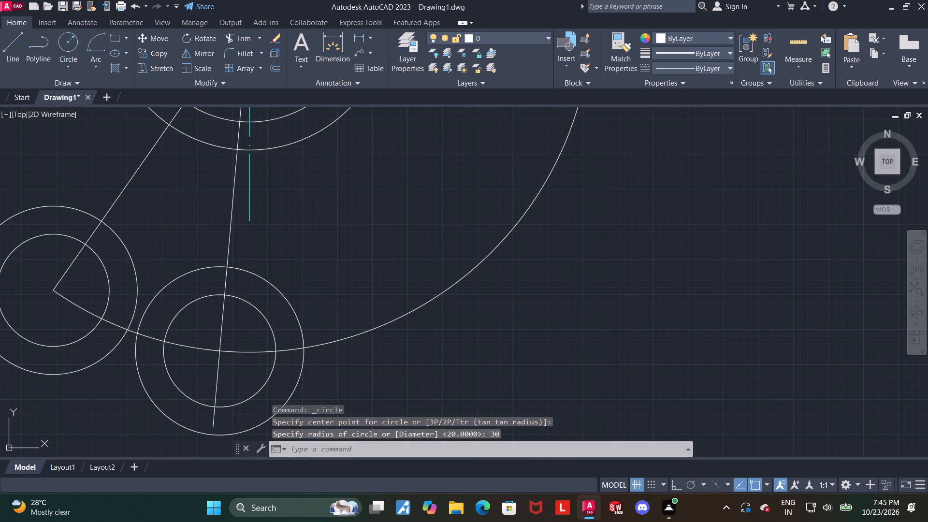
Trim away both slanted lines running from the slot's lower centre to the two pairs of circles.
scroll(403, 286, "down", 3)
scroll(389, 308, "up", 1)
scroll(433, 277, "up", 1)
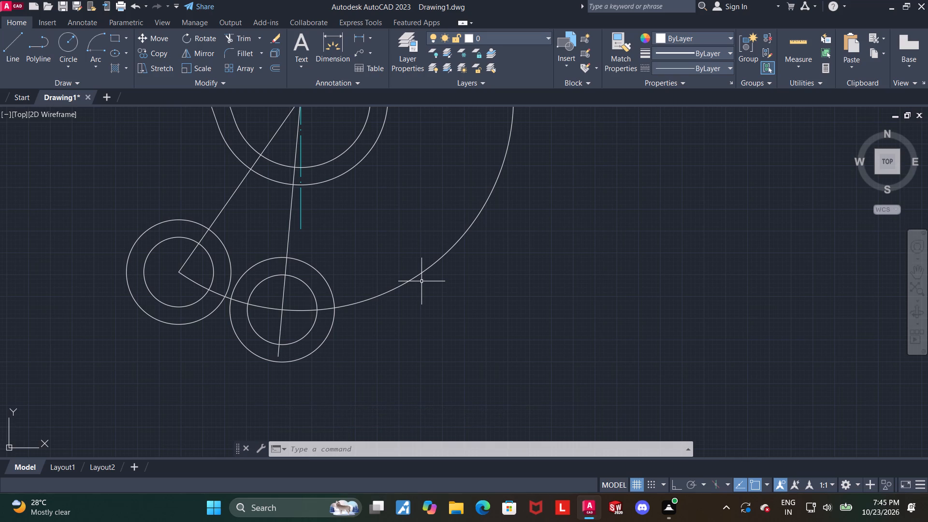
scroll(327, 269, "down", 1)
middle_click_drag(377, 257, 368, 267)
scroll(349, 275, "up", 1)
key("Escape")
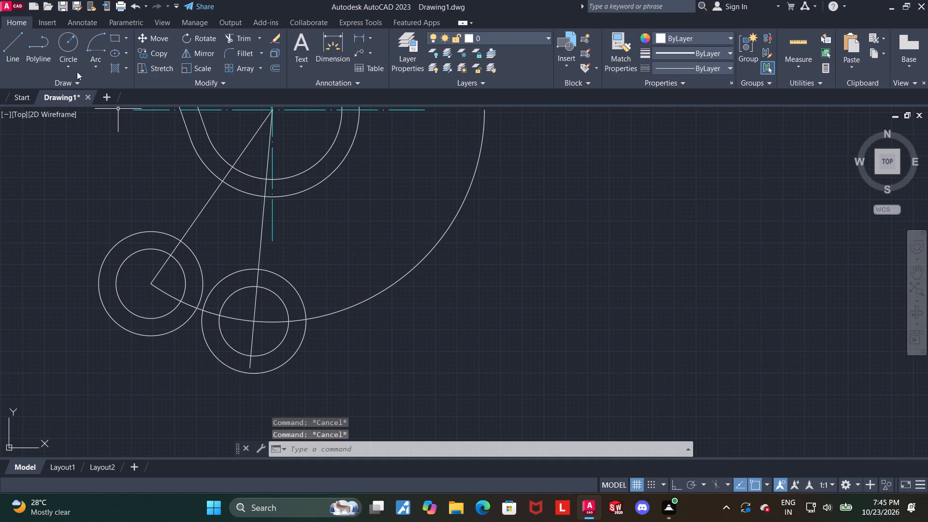
left_click(262, 239)
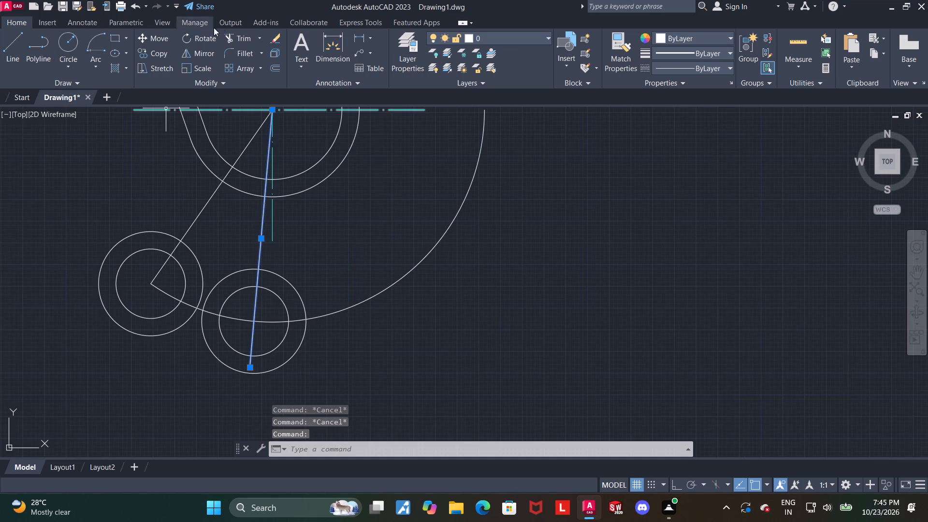
left_click(232, 37)
left_click_drag(276, 255, 188, 208)
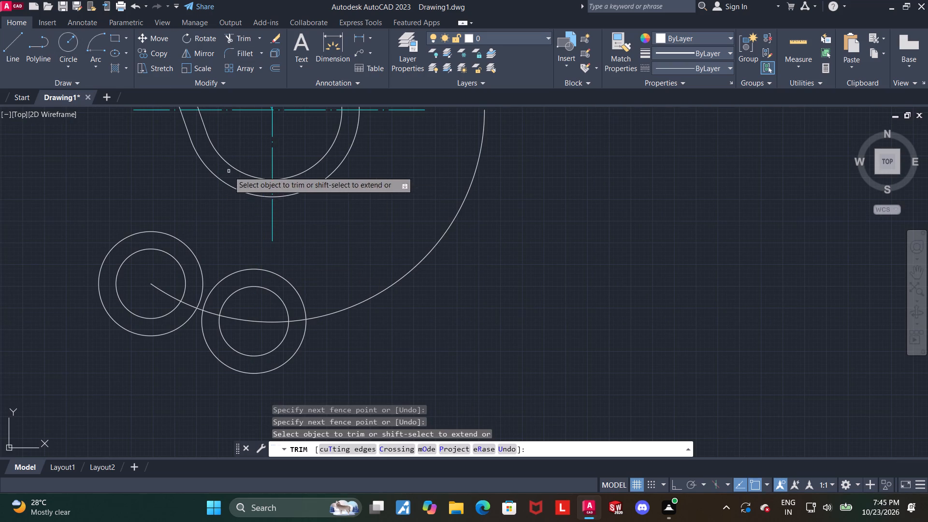
key("Escape")
scroll(286, 243, "down", 1)
middle_click(355, 236)
key("Escape")
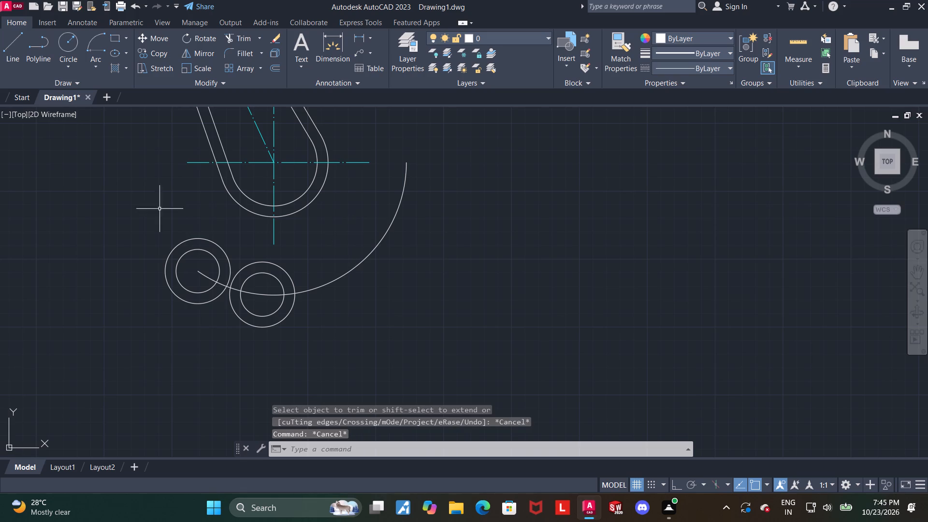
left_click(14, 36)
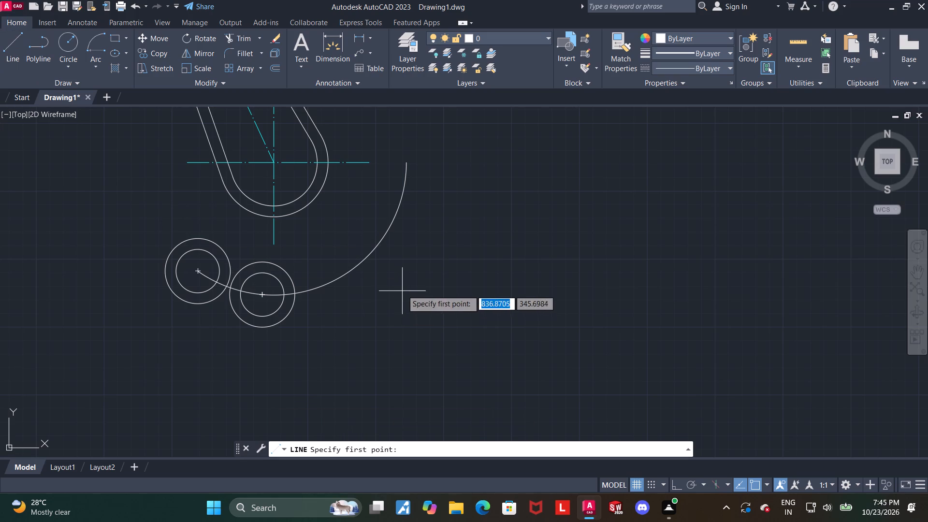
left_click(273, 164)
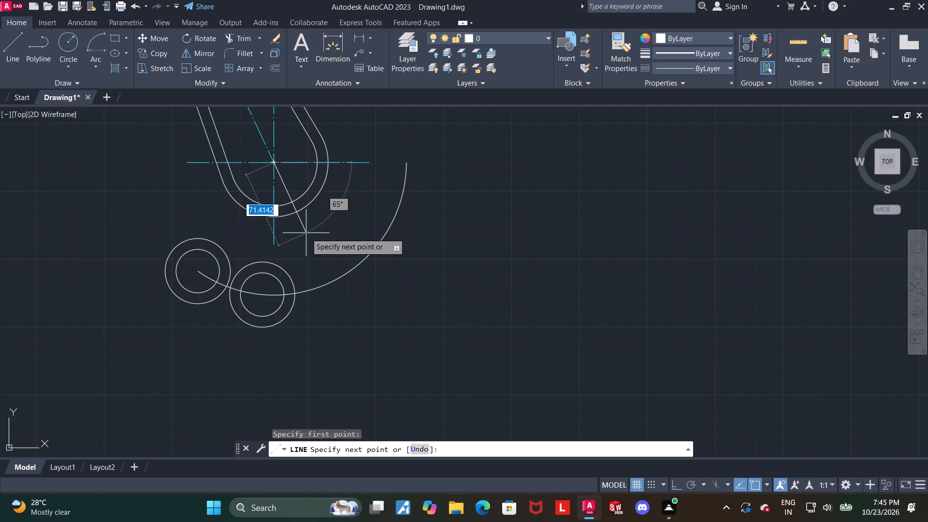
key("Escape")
Draw a line from the slot's lower centre at 65° down to the right, about 134 long, crossing the large arc.
left_click(7, 47)
scroll(274, 179, "up", 2)
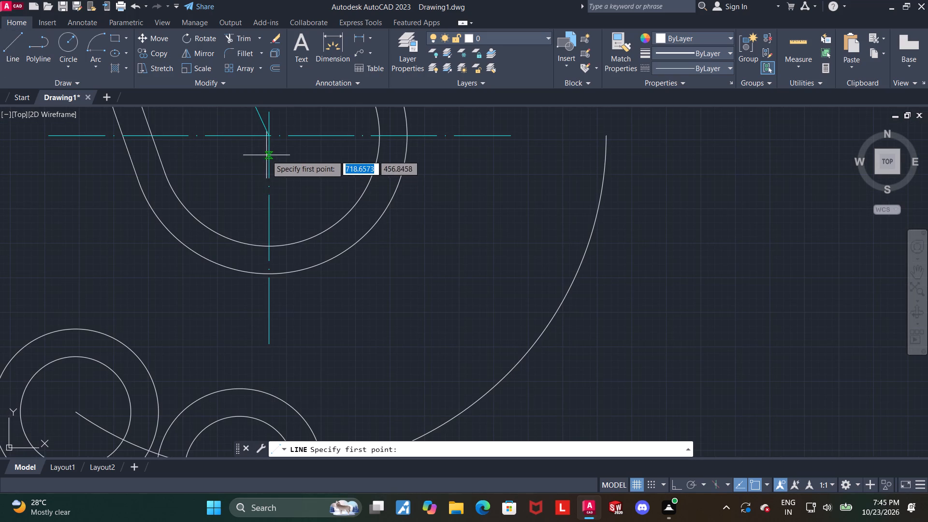
left_click(267, 136)
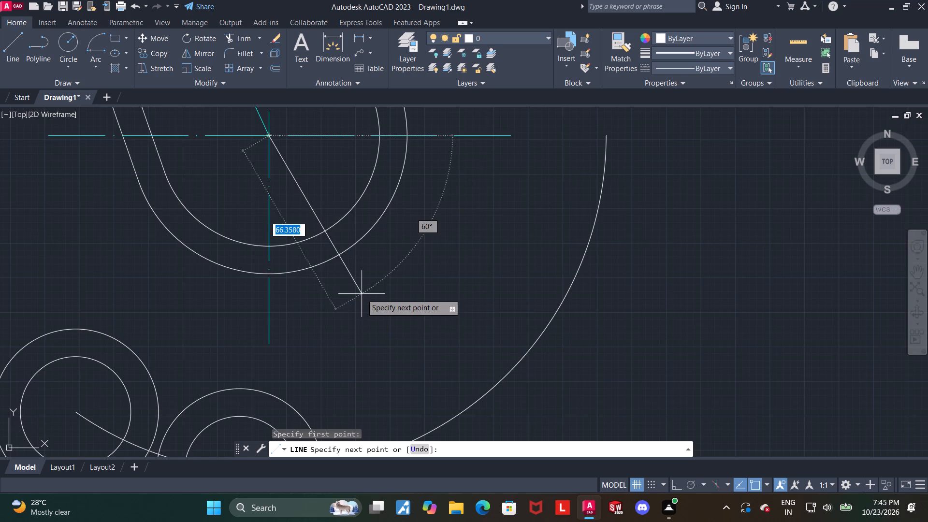
scroll(362, 294, "down", 3)
scroll(372, 343, "up", 2)
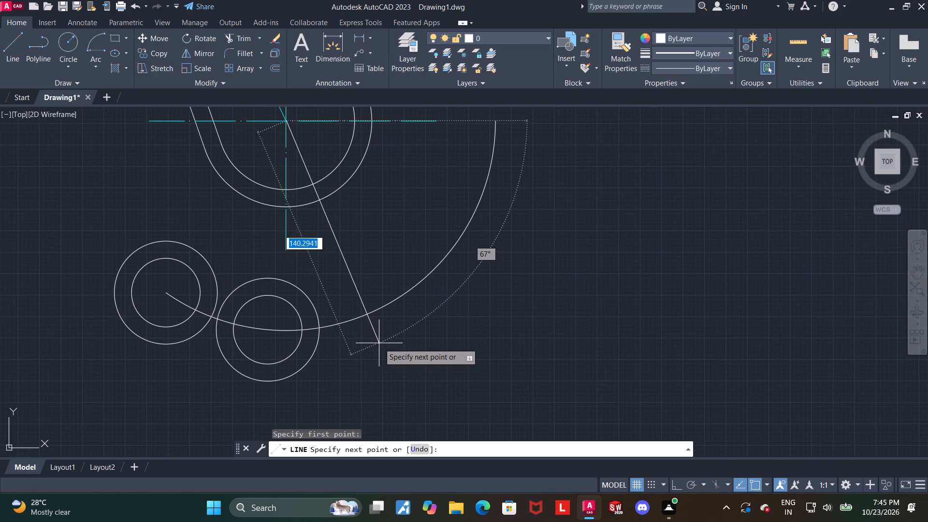
key("Tab")
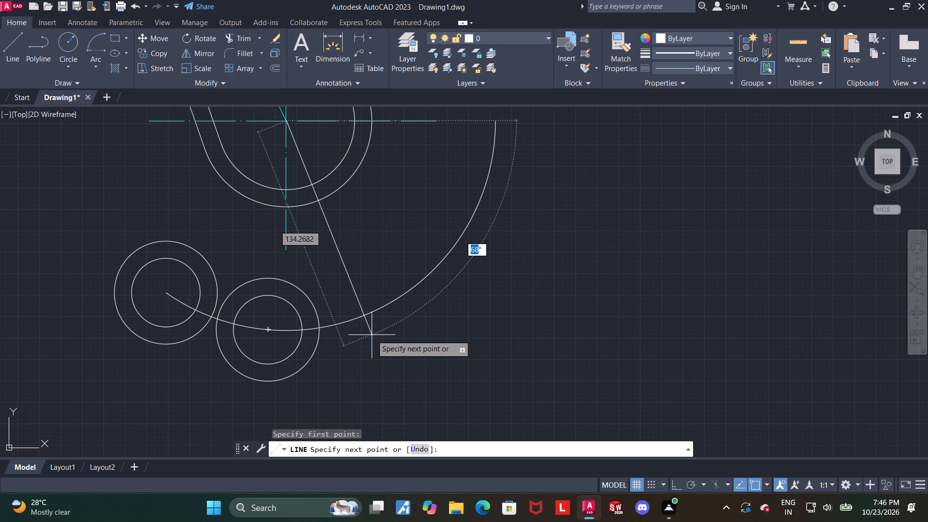
type("65")
key("Return")
key("Escape")
key("Escape")
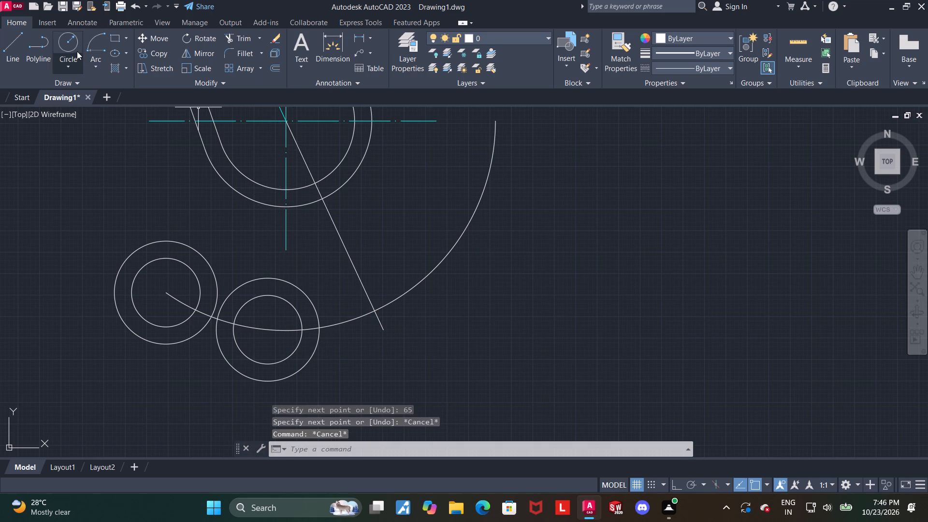
Draw two concentric circles of radius 20 and 30 centred where the 65° line crosses the large arc.
left_click(76, 51)
left_click(371, 312)
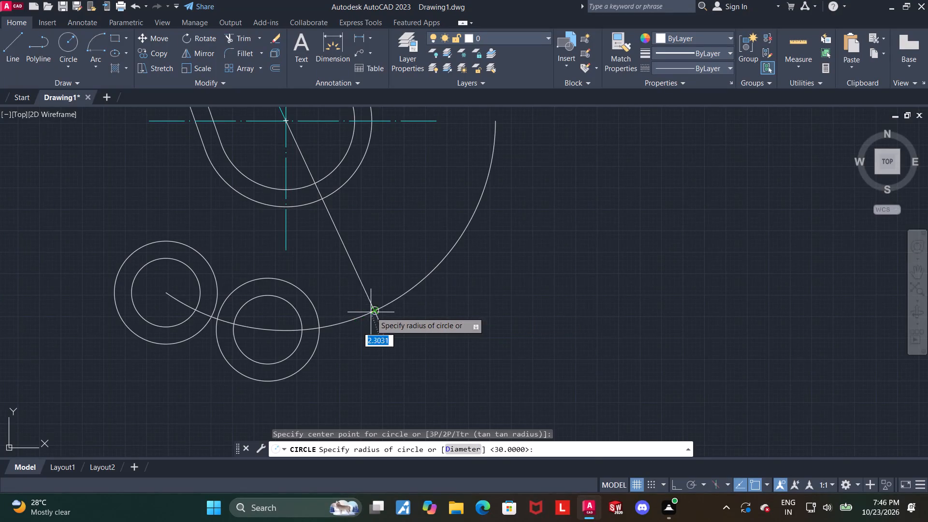
type("20")
key("Return")
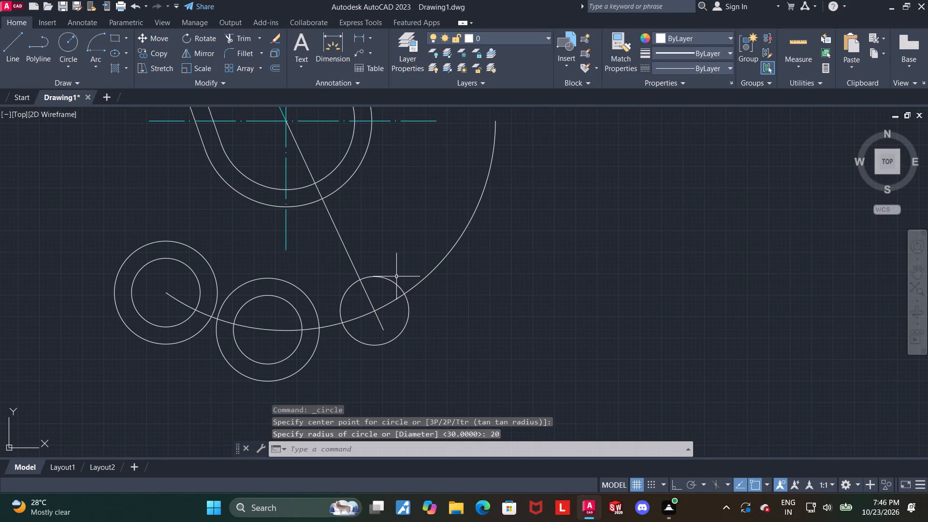
key("Escape")
left_click(62, 47)
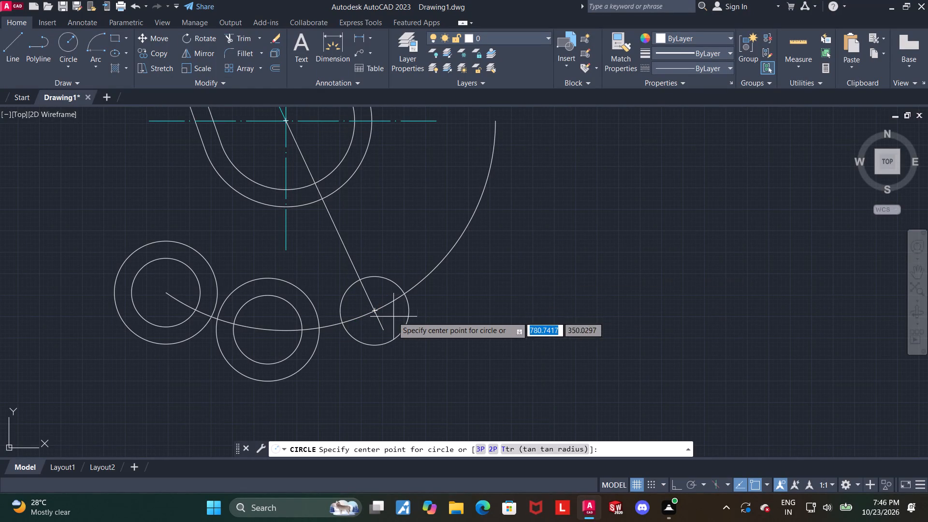
left_click(373, 312)
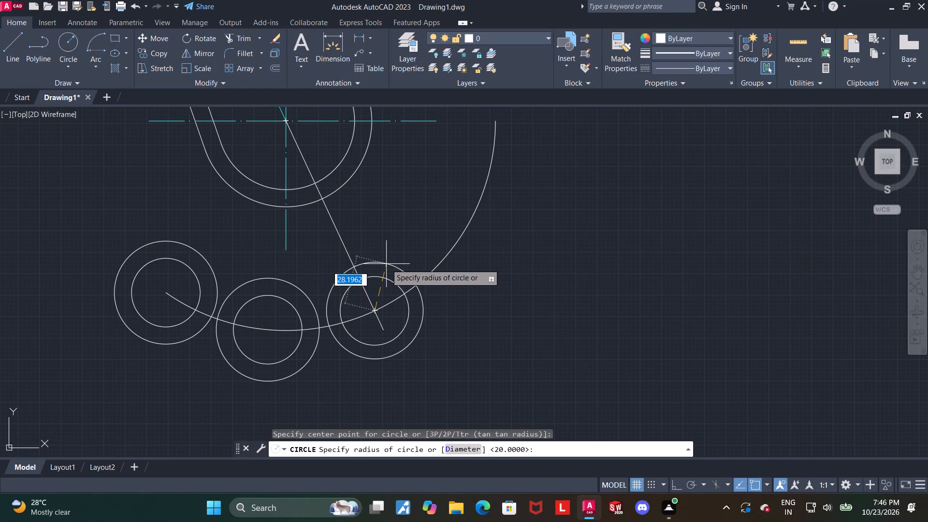
type("30")
key("Return")
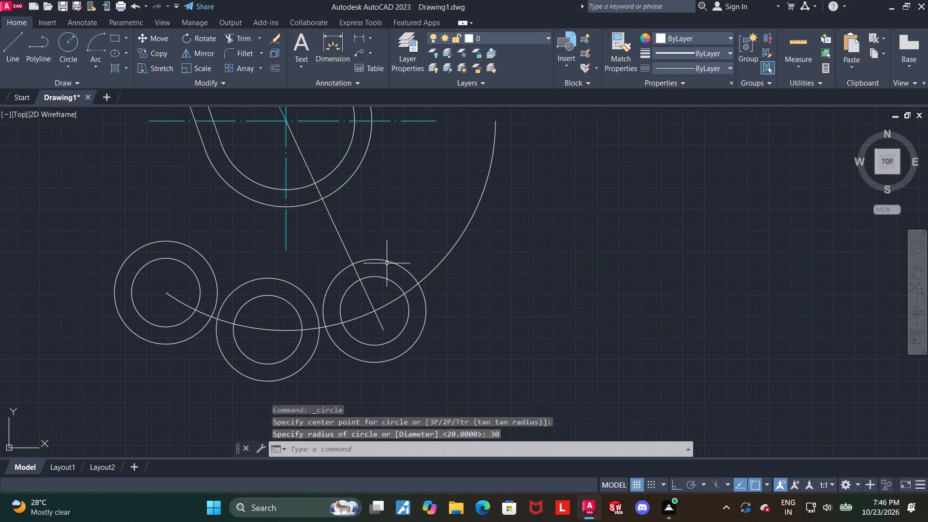
Erase the 65° line running from the slot's lower centre to the third pair of concentric circles.
key("Escape")
scroll(446, 312, "down", 1)
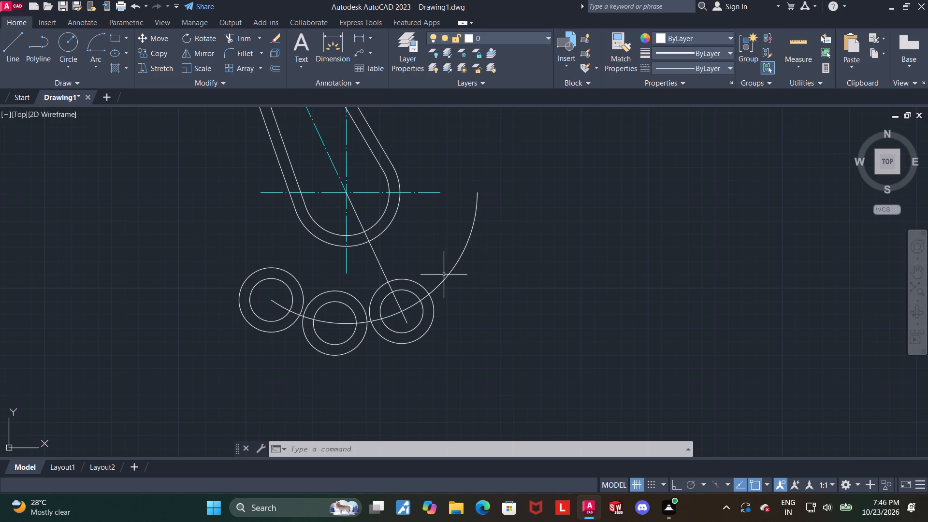
middle_click_drag(490, 304, 437, 347)
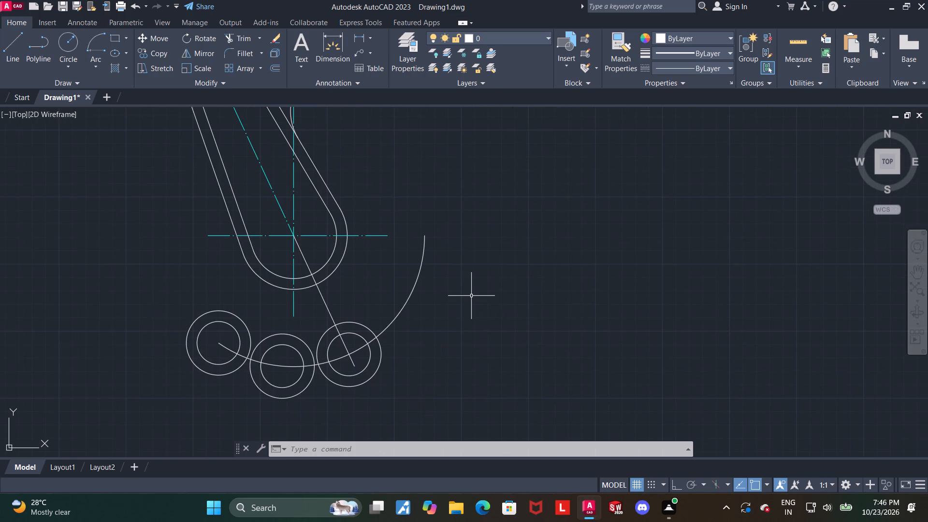
scroll(458, 322, "up", 1)
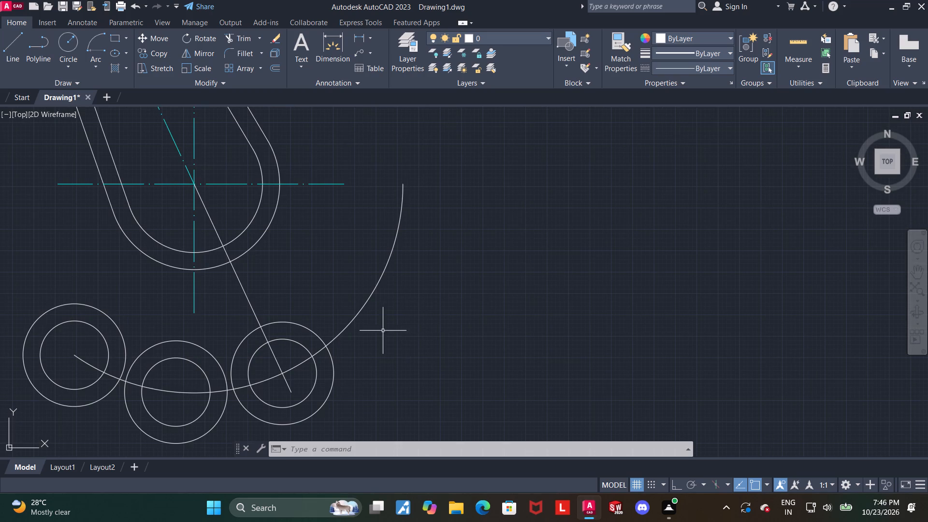
left_click(245, 292)
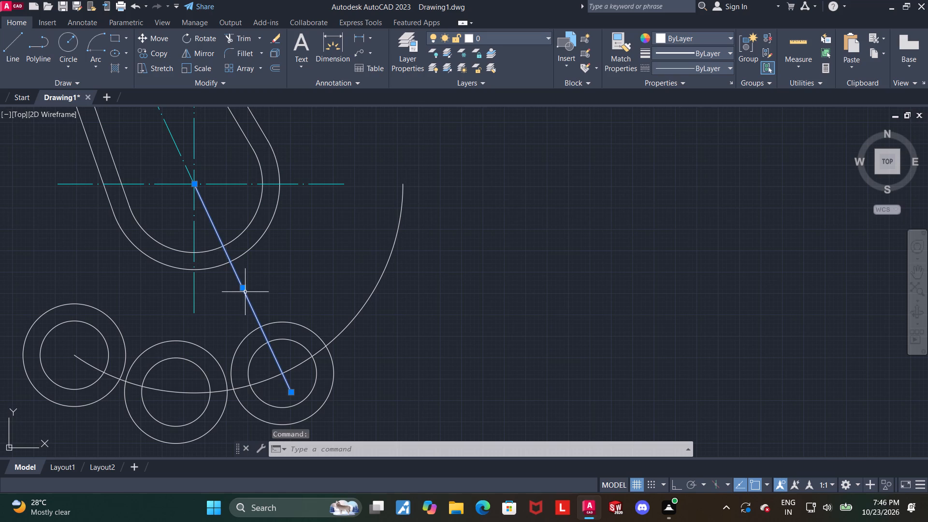
key("Delete")
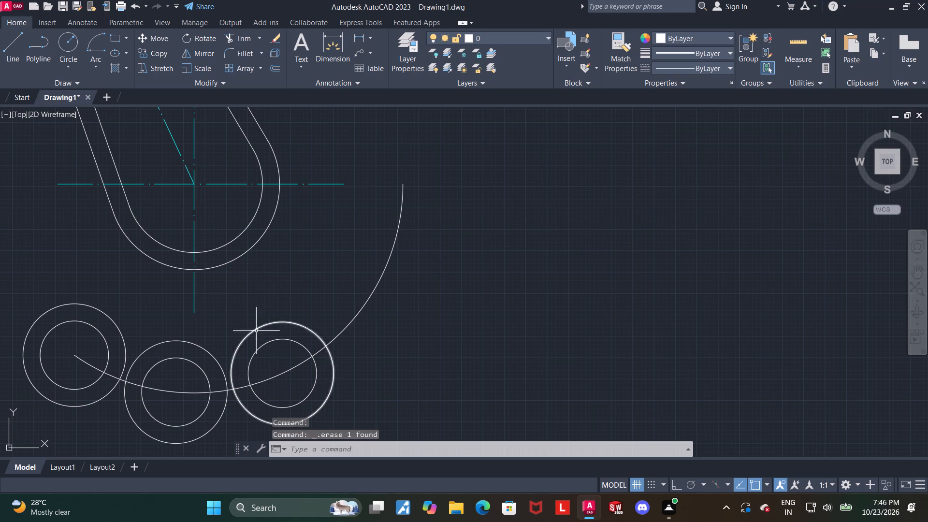
Draw a line from the slot's lower centre at 35° down to the right, about 179 long, crossing the large arc.
scroll(262, 341, "down", 2)
scroll(295, 352, "up", 2)
middle_click_drag(362, 350, 366, 315)
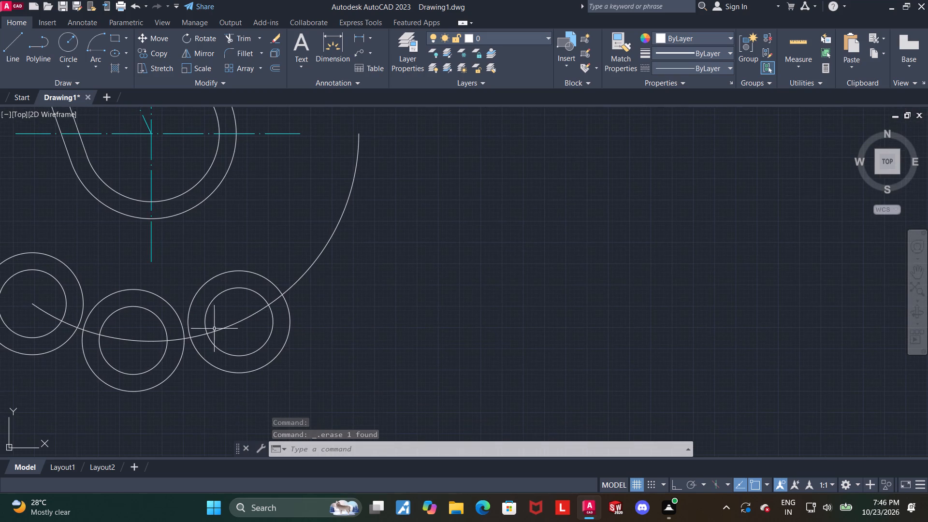
scroll(183, 324, "down", 1)
left_click(7, 53)
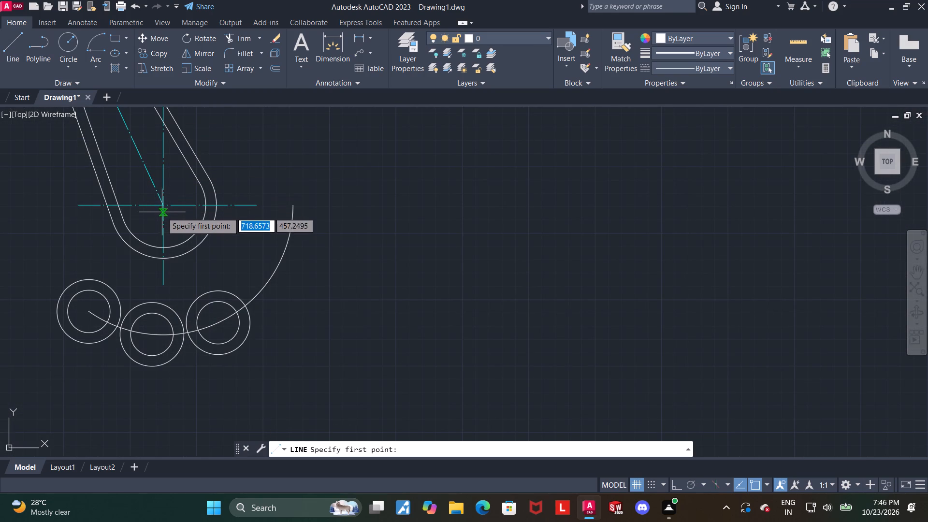
left_click(160, 205)
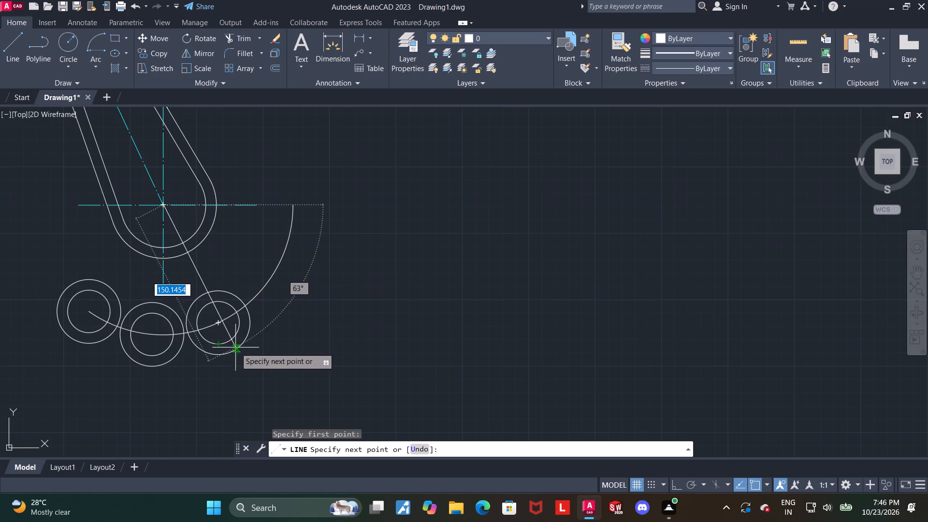
key("Tab")
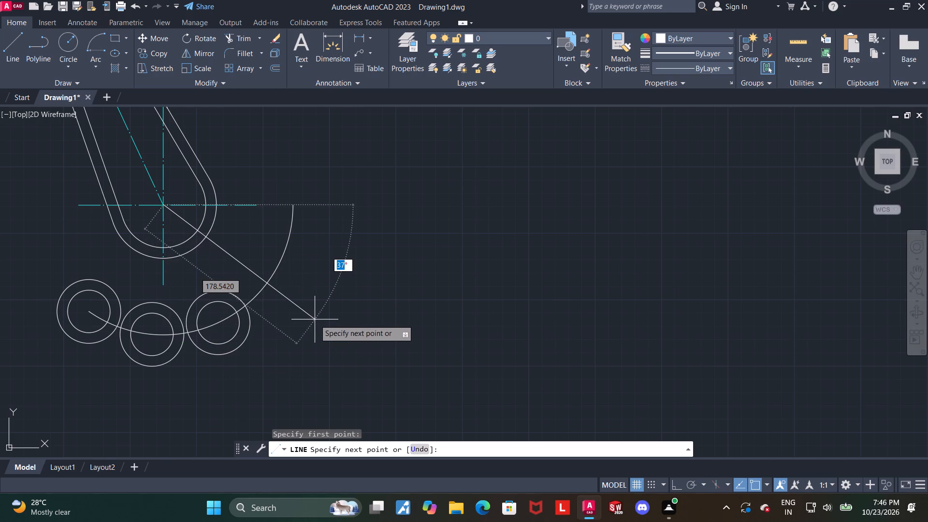
type("35")
key("Return")
key("Escape")
key("Escape")
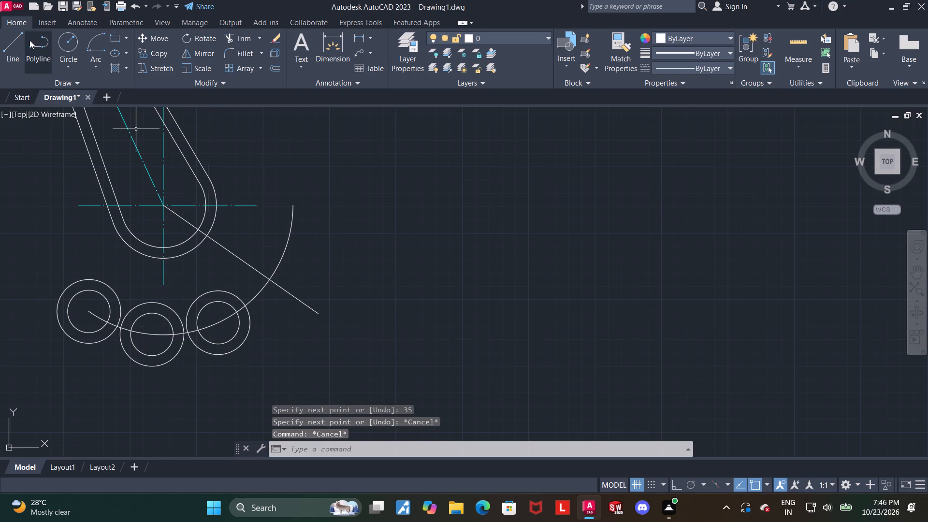
Draw two concentric circles of radius 30 and 20 centred where the 35° line crosses the large arc.
left_click(58, 40)
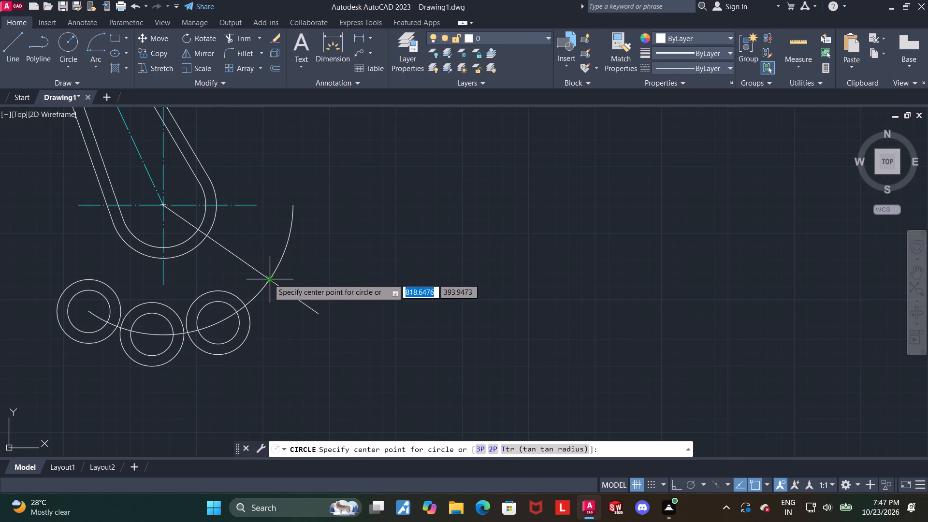
left_click(268, 278)
type("30")
key("Return")
key("Escape")
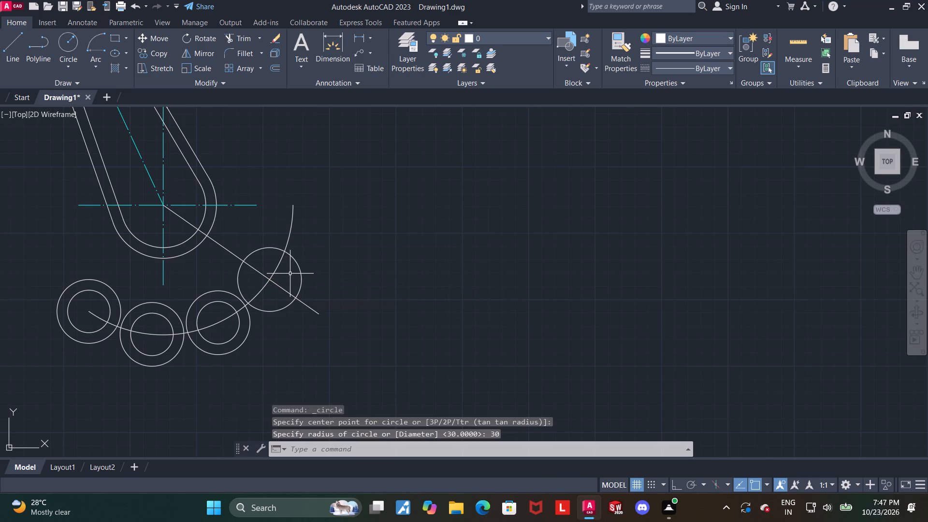
left_click(64, 45)
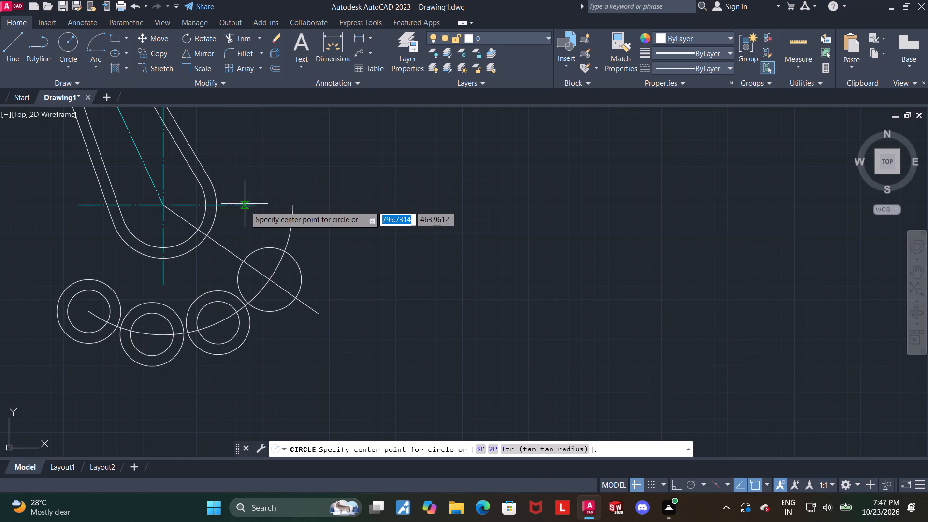
left_click(267, 279)
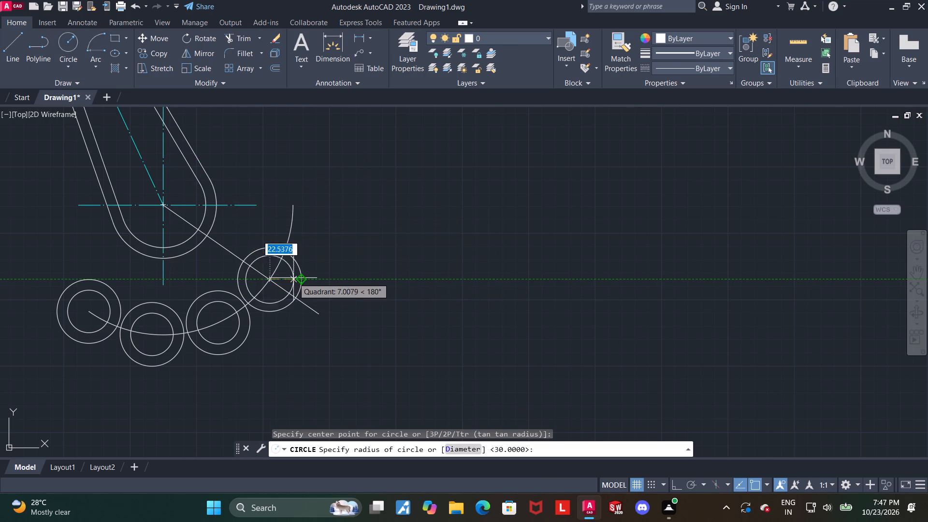
type("20")
key("Return")
key("Escape")
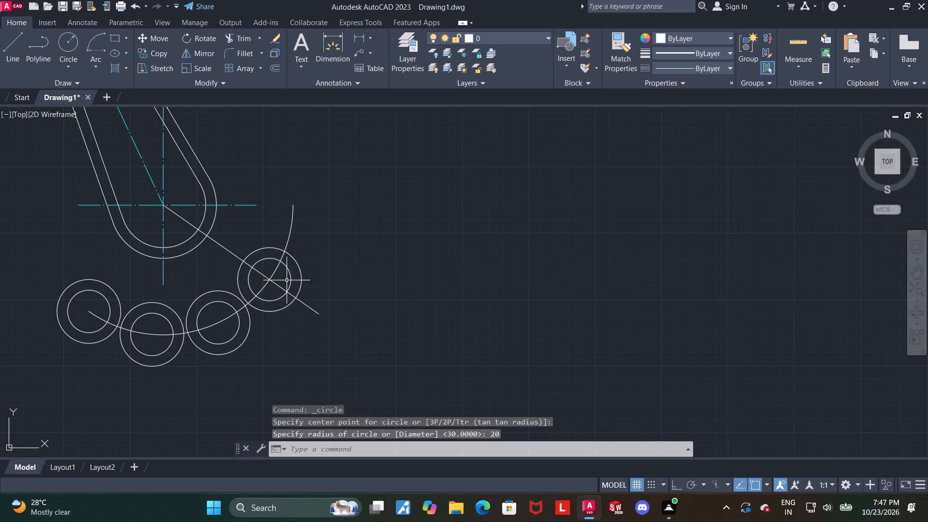
Trim the 35° line between the slot and the fourth circle pair, and erase its leftover piece inside the slot.
scroll(340, 250, "up", 1)
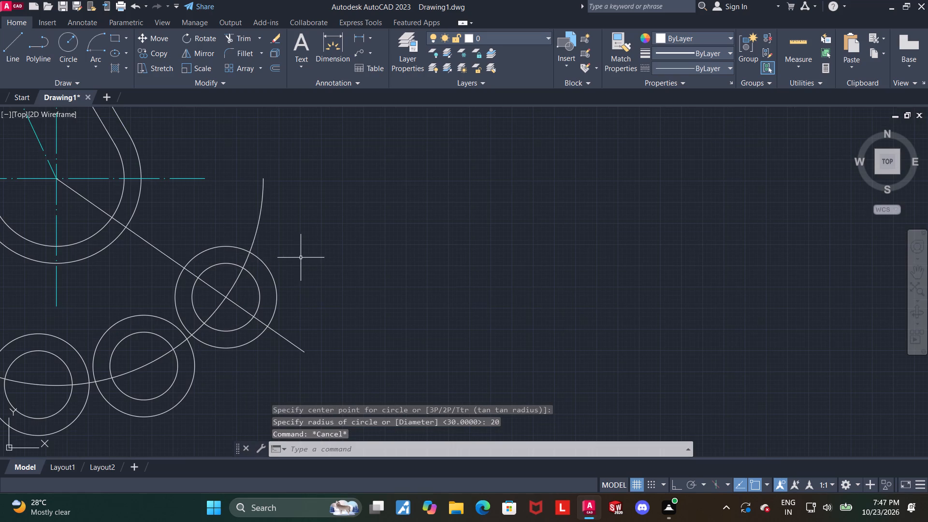
scroll(304, 256, "down", 2)
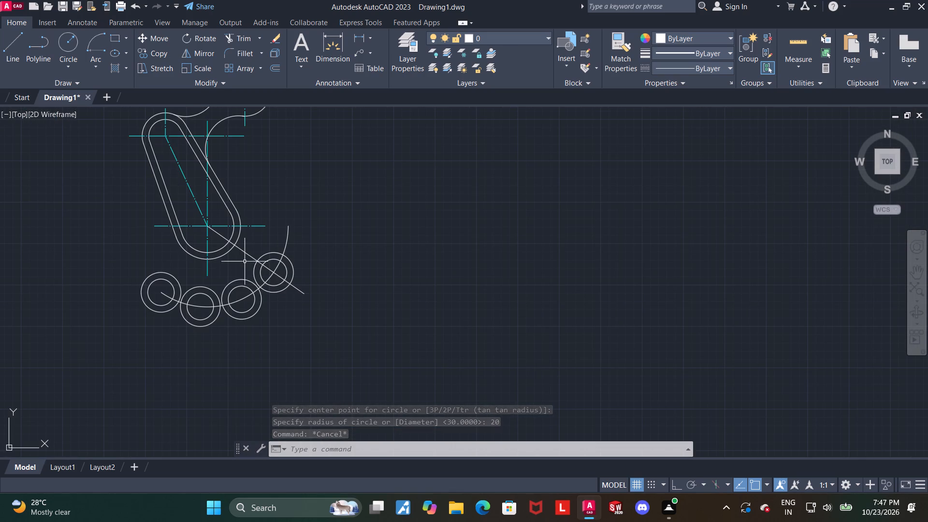
scroll(245, 261, "up", 2)
left_click(234, 36)
left_click_drag(266, 232, 250, 241)
left_click_drag(250, 224, 239, 240)
key("Escape")
left_click(186, 199)
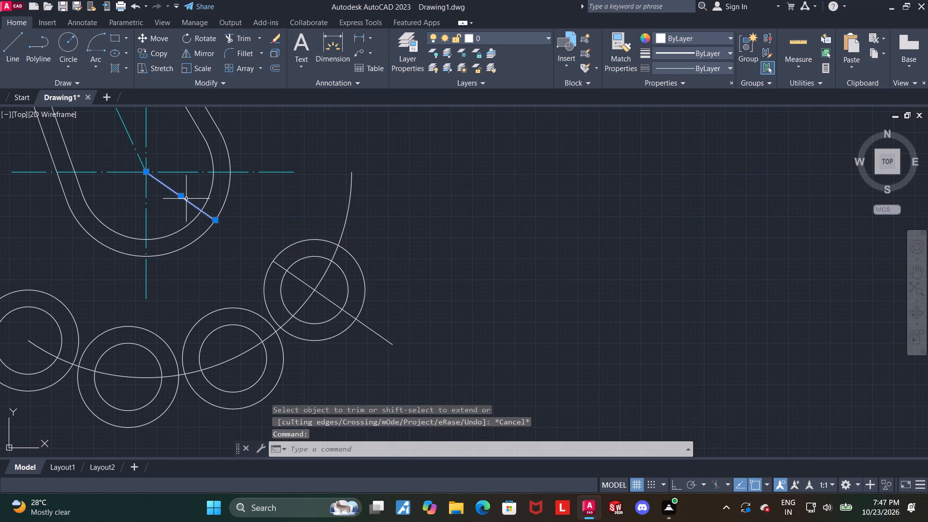
key("Delete")
key("Escape")
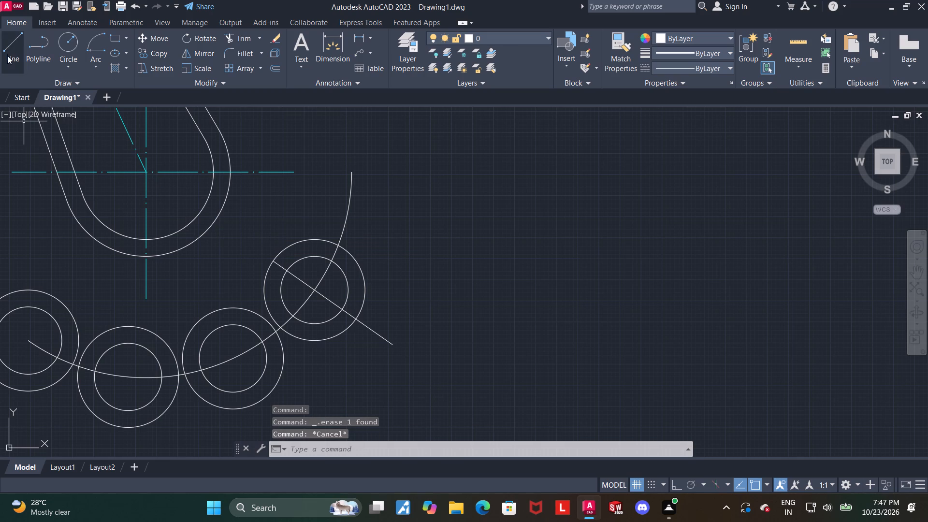
Draw a line from the slot's lower centre at 5° below horizontal to the right, crossing the large arc near its upper end.
left_click(10, 49)
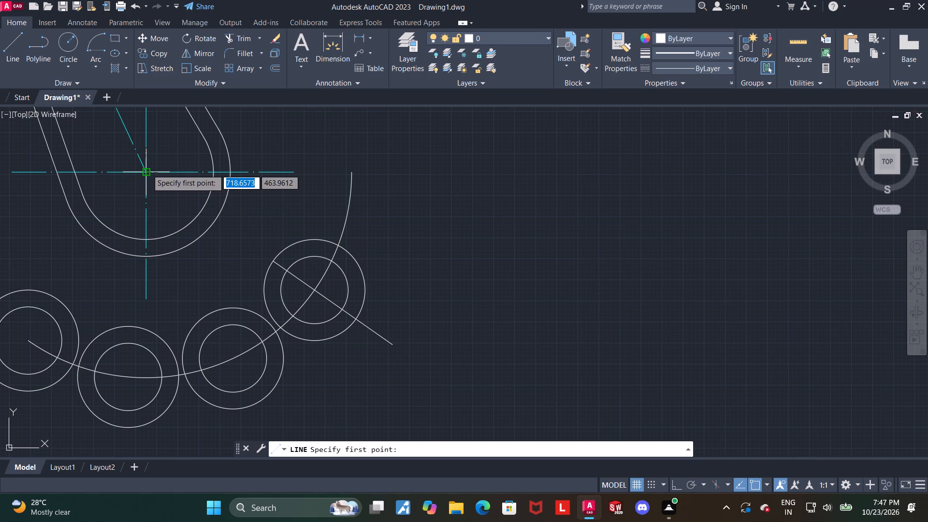
left_click(147, 169)
scroll(246, 351, "up", 2)
scroll(370, 197, "up", 5)
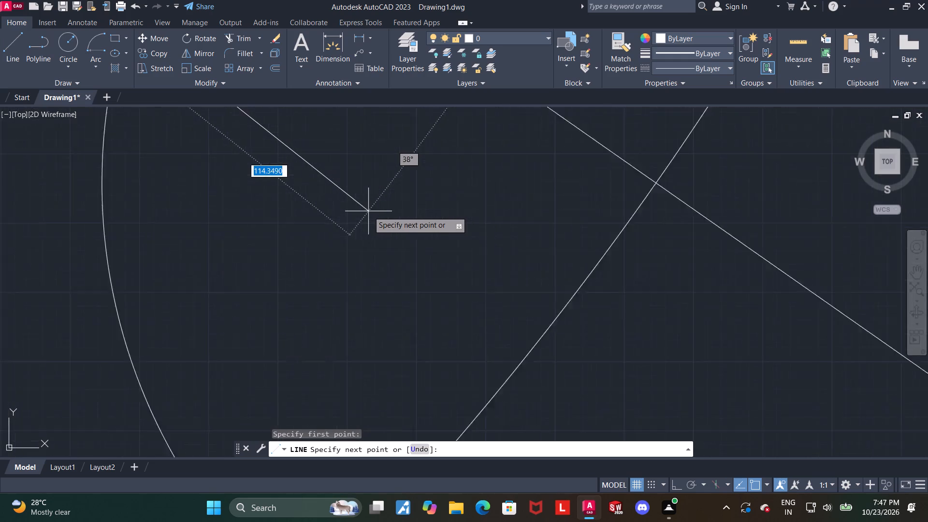
scroll(368, 211, "down", 11)
scroll(375, 183, "up", 4)
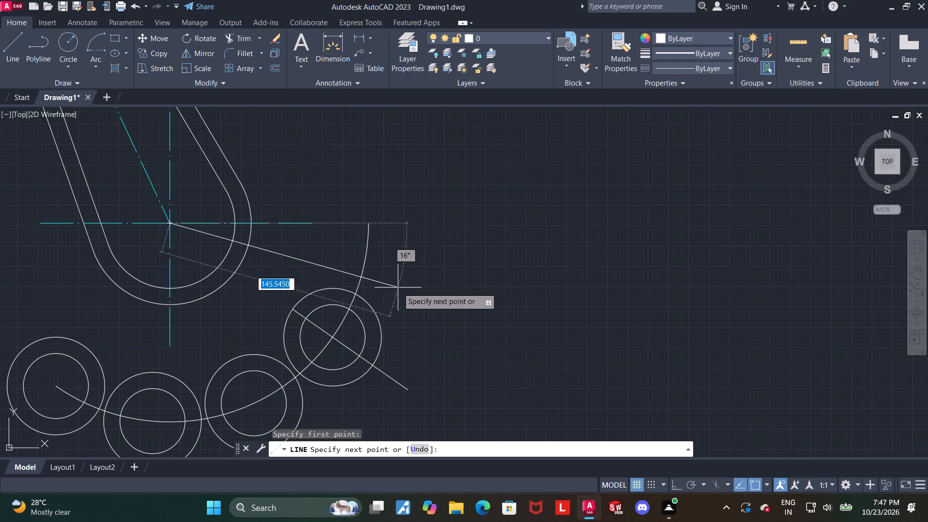
key("Tab")
key("5")
key("Return")
key("Escape")
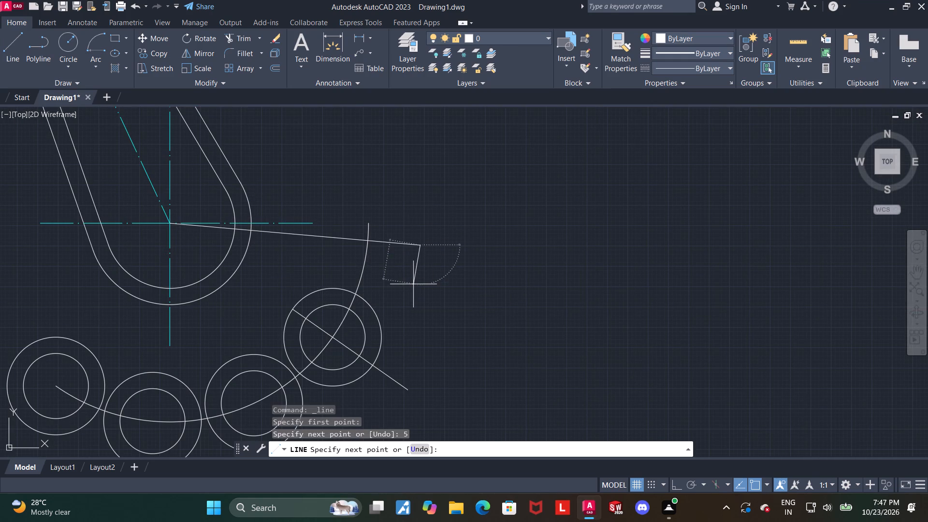
key("Escape")
Draw two concentric circles of radius 20 and 30 centred where the 5° line crosses the large arc.
left_click(60, 45)
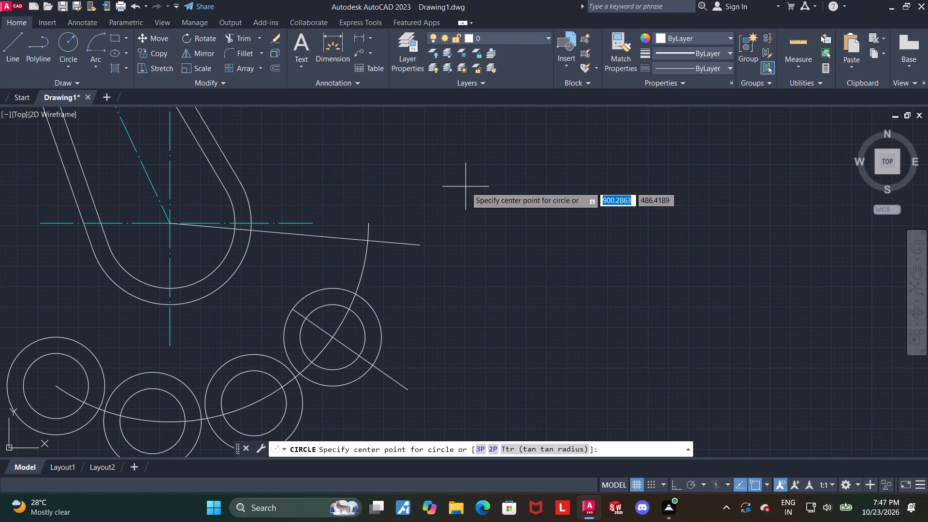
left_click(364, 241)
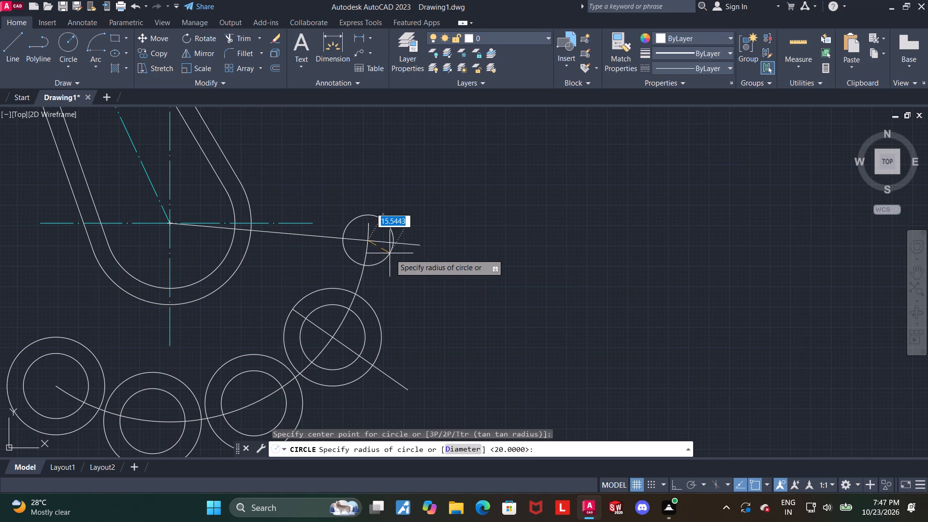
key("3")
key("BackSpace")
type("20")
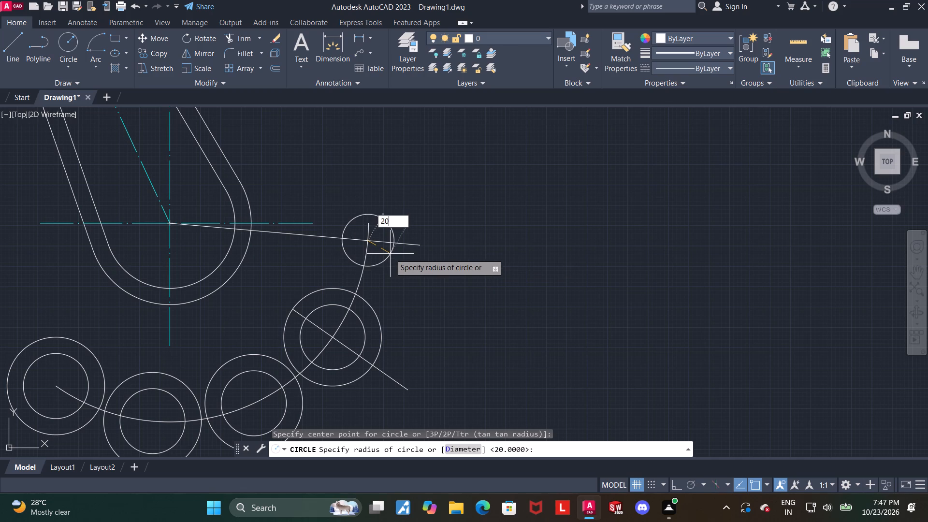
key("Return")
key("Escape")
left_click(70, 44)
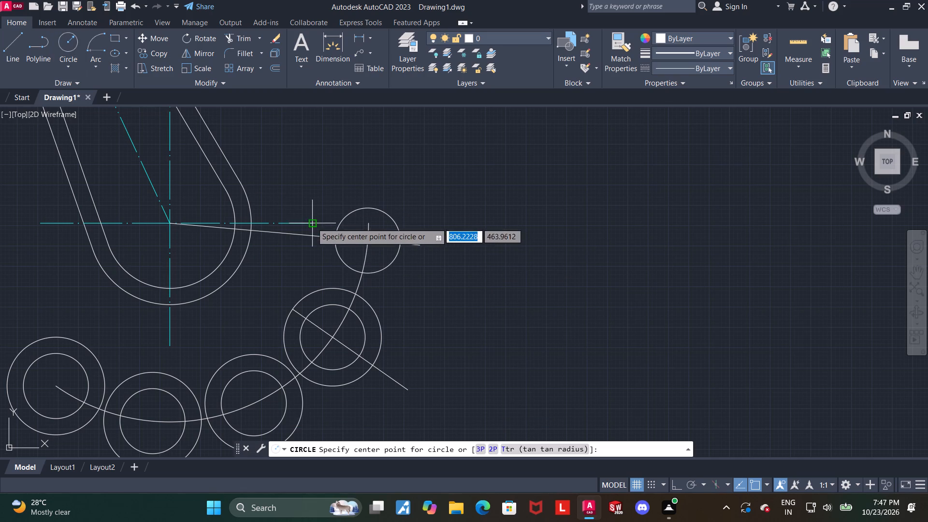
left_click(366, 241)
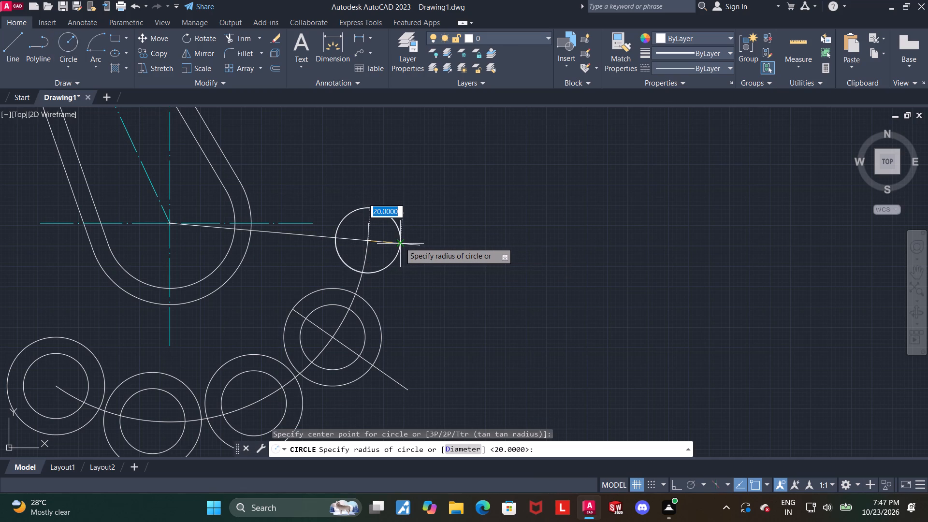
type("30")
key("Return")
key("Escape")
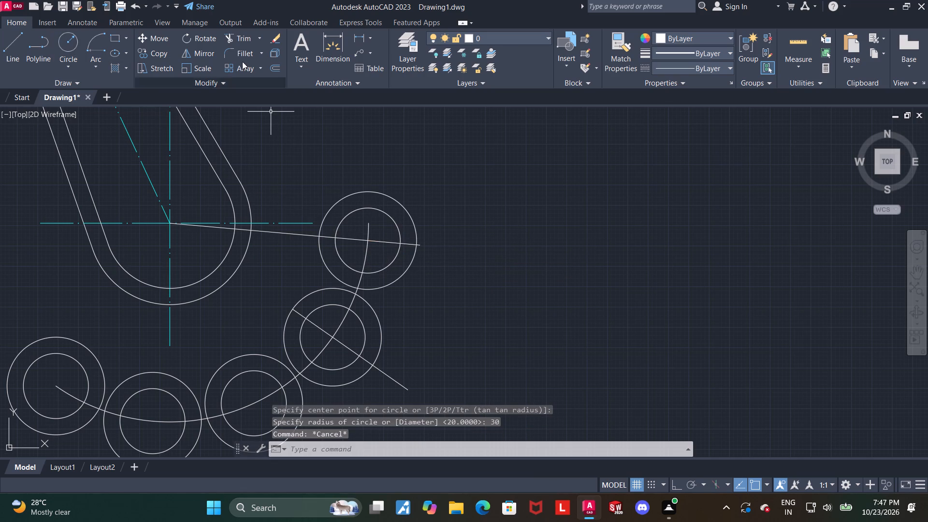
Trim the 5° line between the slot and the fifth circle pair, and erase its leftover piece inside the slot.
left_click(234, 36)
left_click(271, 231)
key("Escape")
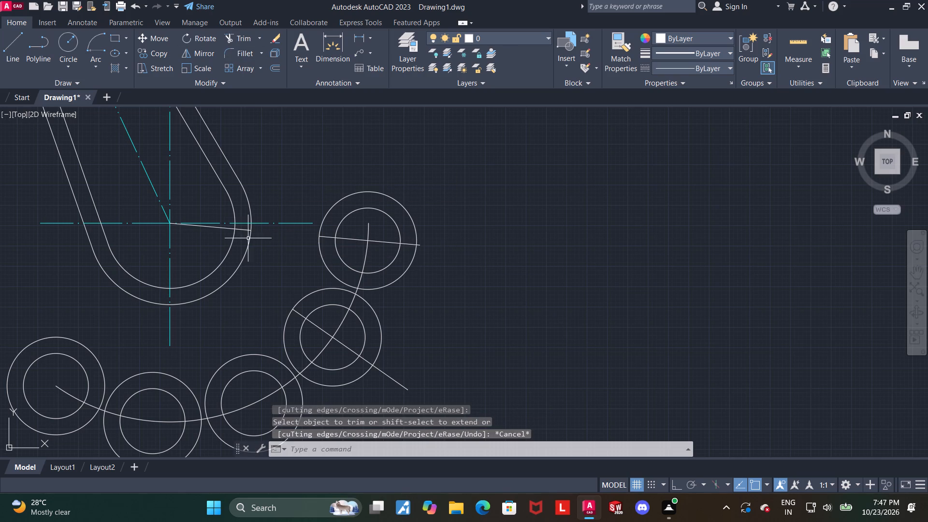
left_click(240, 229)
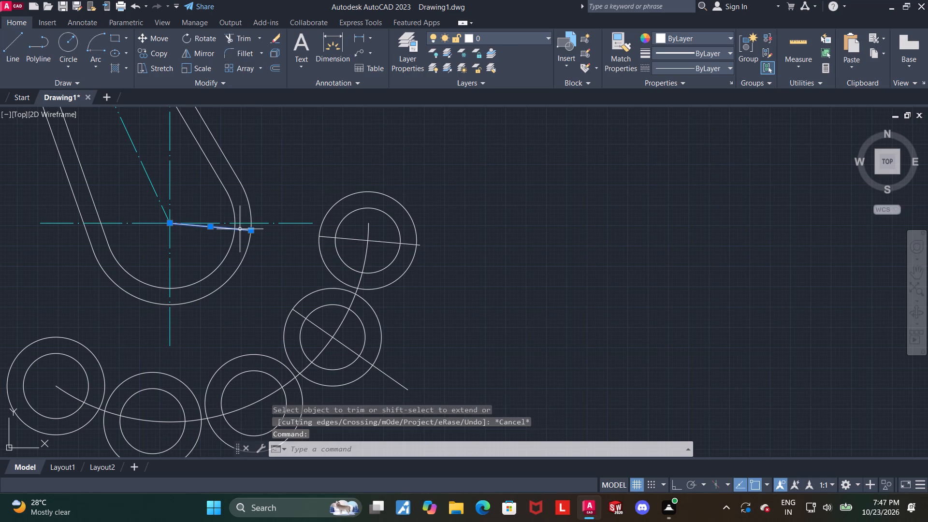
key("Delete")
key("Escape")
Draw a line about 185 units long from the slot's lower centre at 65° below horizontal, passing through the third circle pair.
scroll(279, 268, "down", 2)
scroll(262, 315, "up", 1)
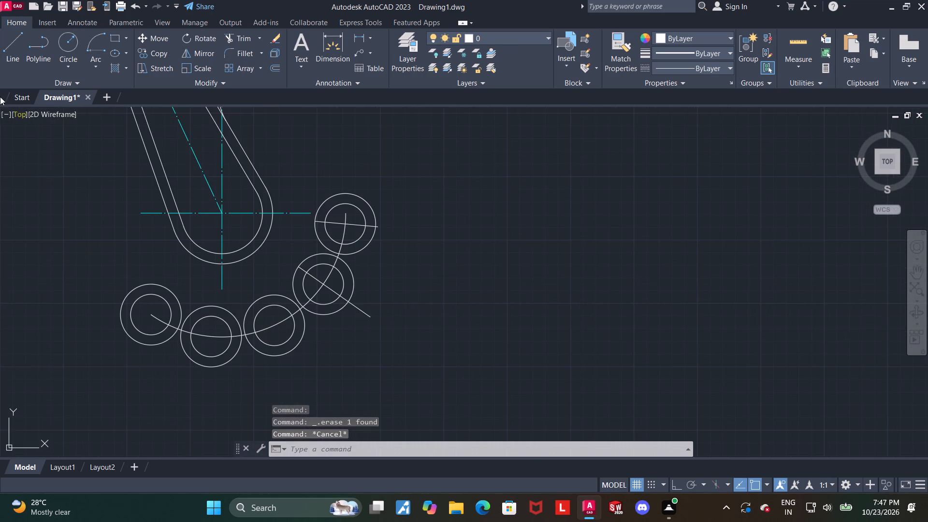
left_click(6, 56)
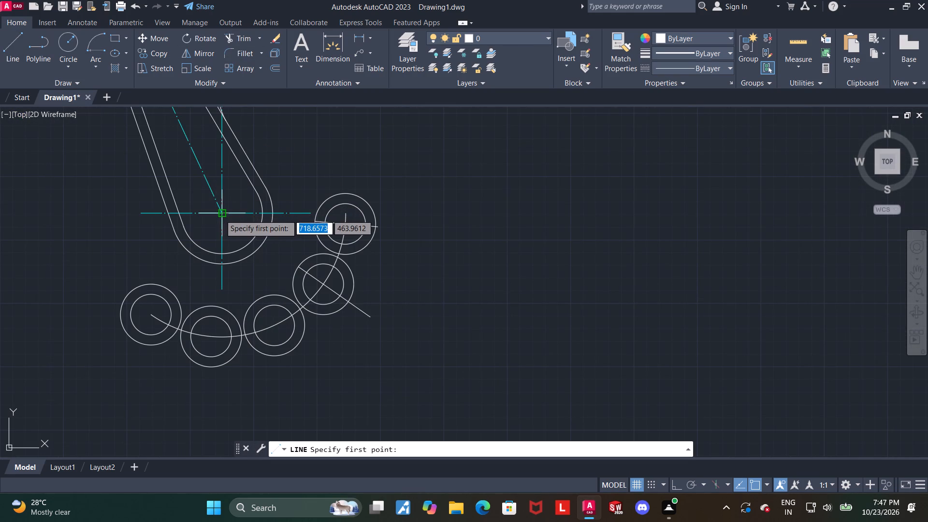
scroll(218, 225, "up", 3)
left_click(229, 176)
scroll(278, 223, "down", 3)
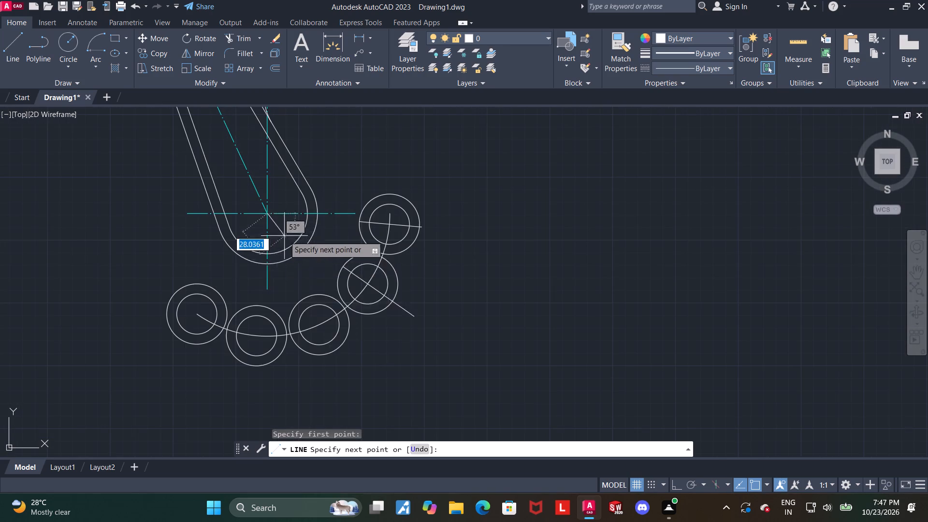
key("Tab")
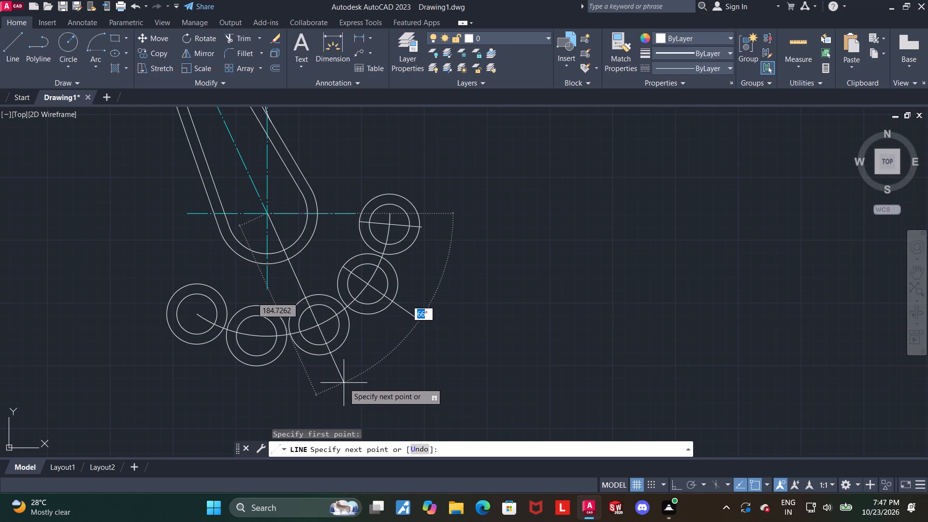
type("65")
key("Return")
key("Escape")
key("Escape")
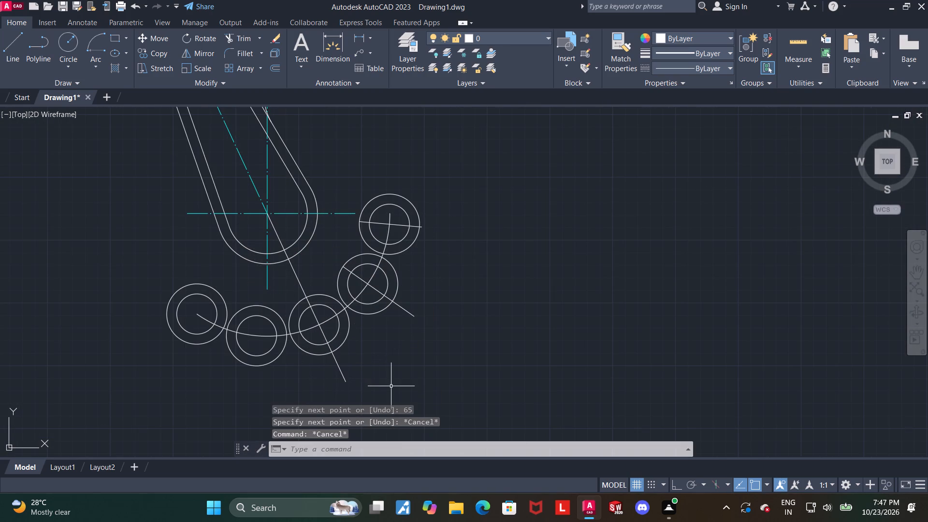
Trim the 65° line between the slot and the third circle pair, and erase its leftover piece inside the slot.
scroll(394, 389, "down", 1)
scroll(394, 389, "up", 2)
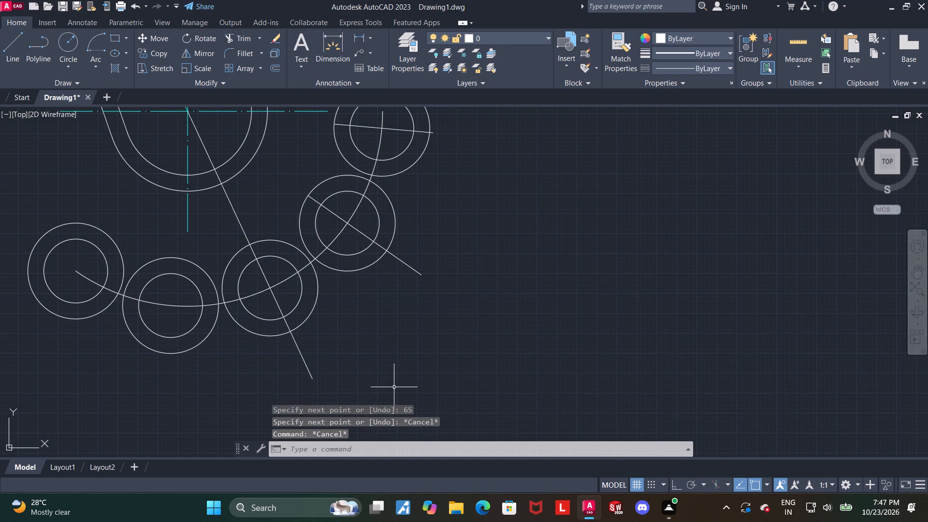
scroll(260, 224, "down", 2)
scroll(286, 164, "up", 1)
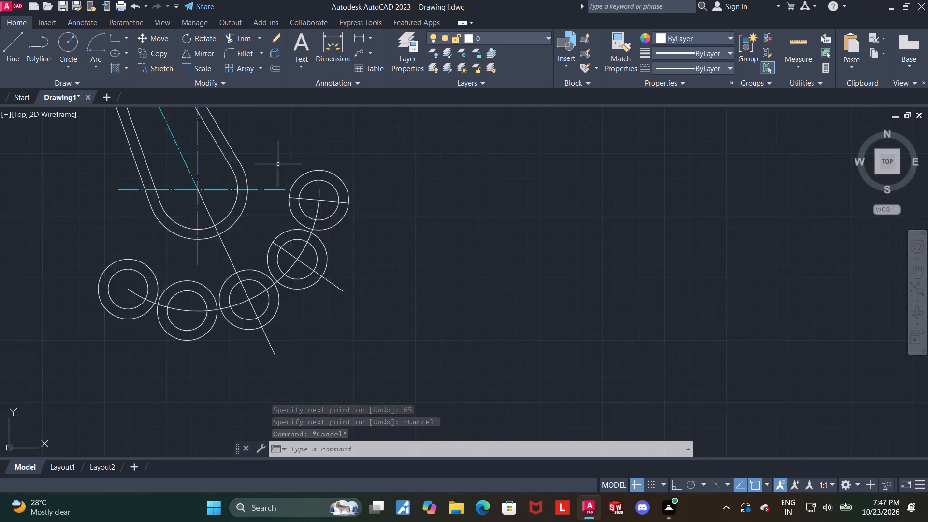
scroll(278, 164, "up", 1)
left_click(246, 33)
left_click_drag(203, 314, 189, 318)
key("Escape")
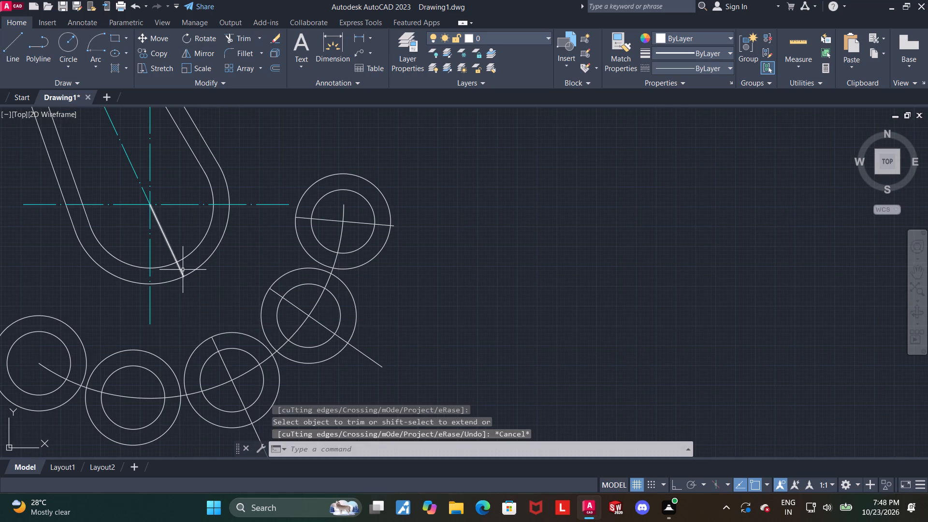
left_click(181, 267)
key("Delete")
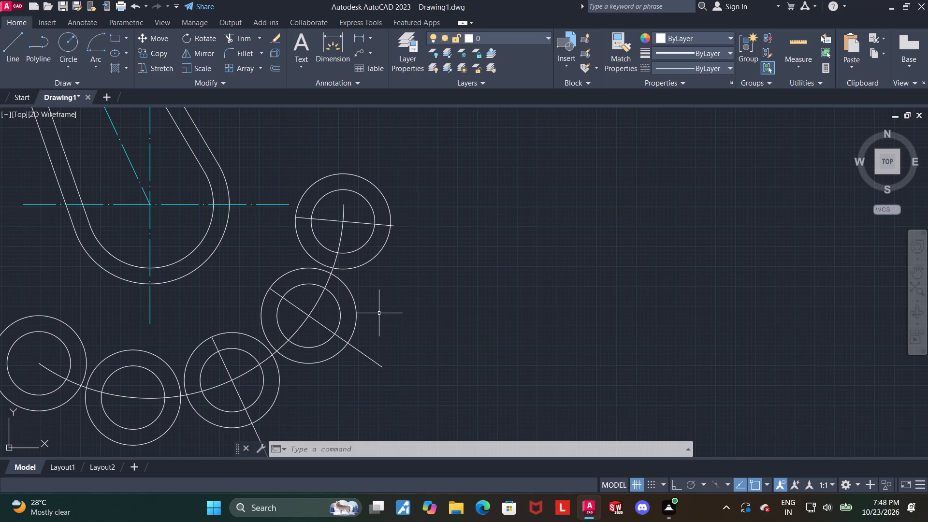
Draw a radius 20 circle tangent to the first and second outer circles on their lower side and trim it to a connecting arc.
scroll(360, 84, "down", 3)
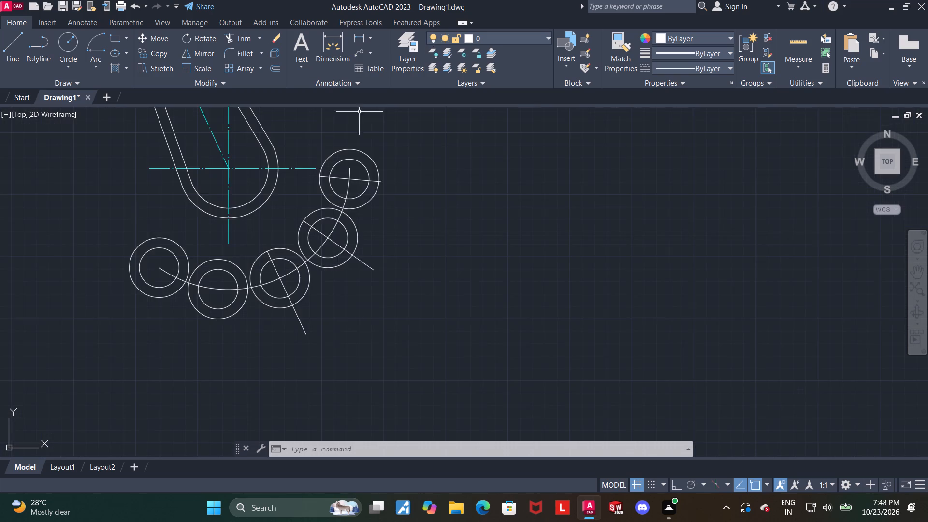
scroll(377, 214, "down", 1)
scroll(261, 222, "up", 2)
key("Escape")
key("Escape")
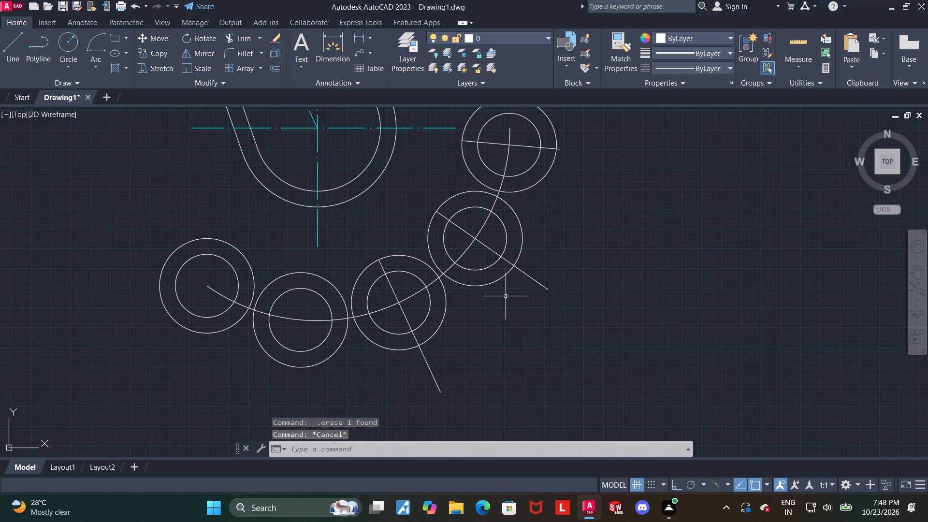
left_click(67, 63)
left_click(81, 194)
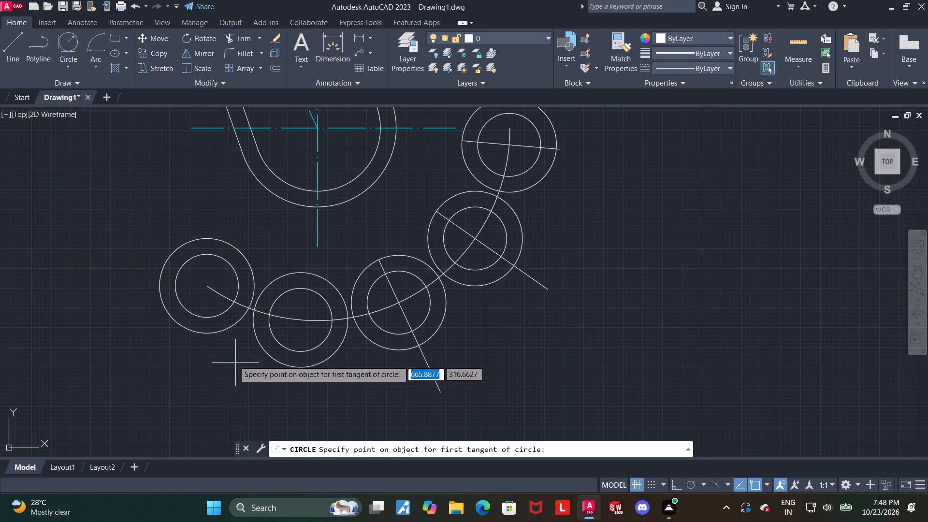
scroll(231, 348, "down", 1)
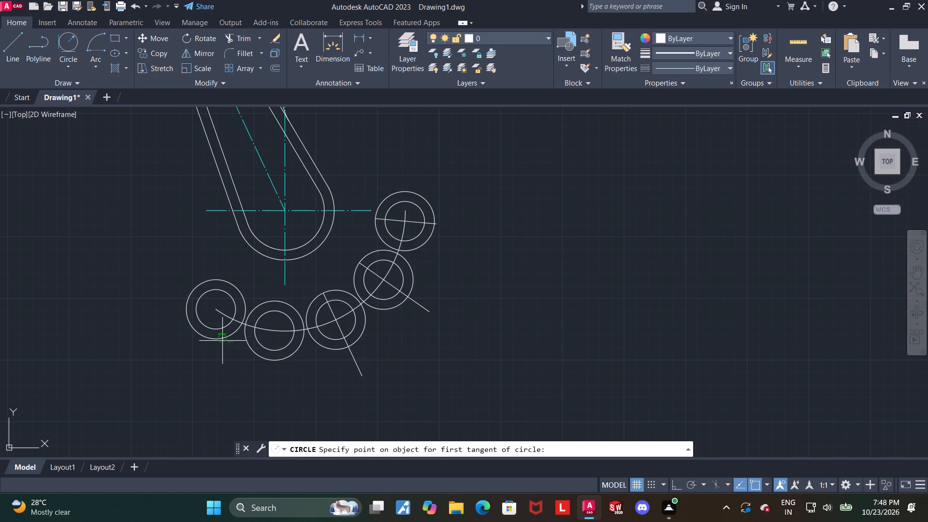
left_click(222, 341)
left_click(248, 346)
type("20")
key("Return")
key("Escape")
left_click(240, 39)
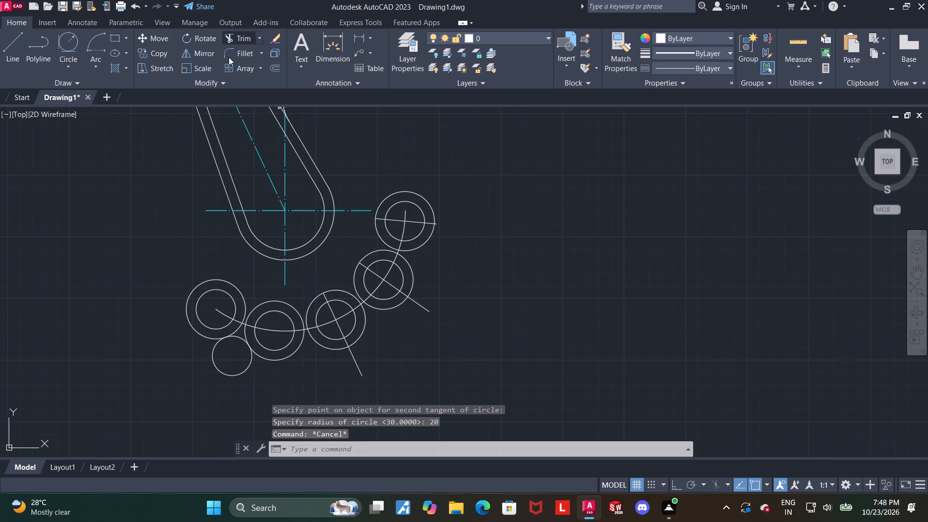
left_click_drag(225, 365, 203, 378)
scroll(260, 275, "up", 1)
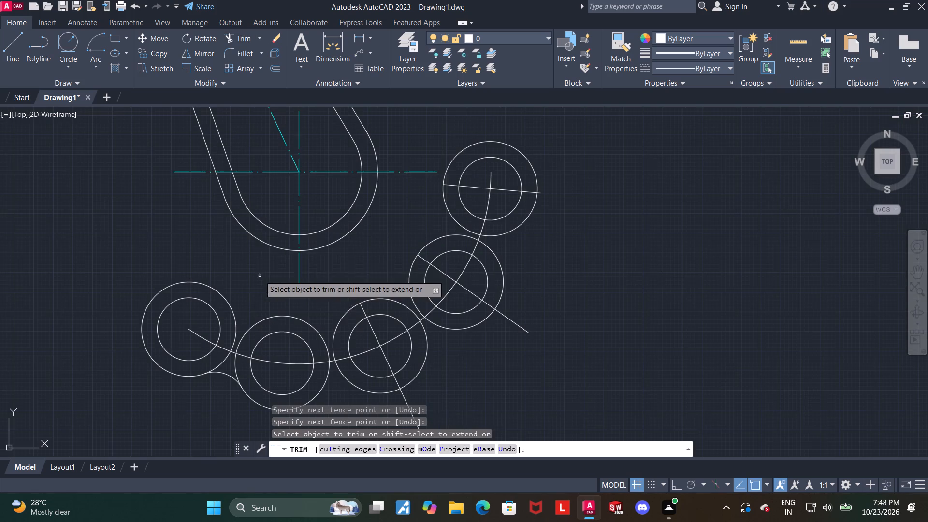
key("Escape")
Draw a radius 20 circle tangent to the first and second outer circles on their upper side and trim it to a connecting arc.
left_click(64, 40)
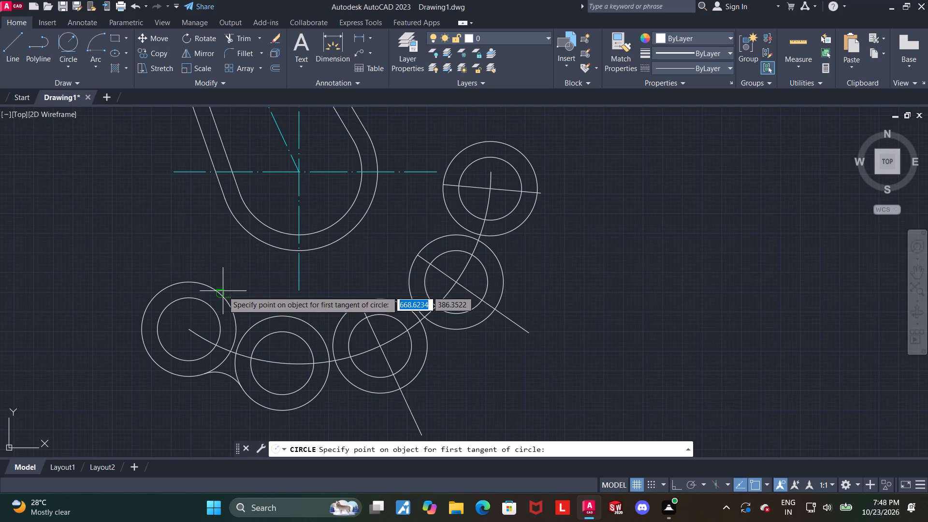
left_click(223, 291)
left_click(256, 321)
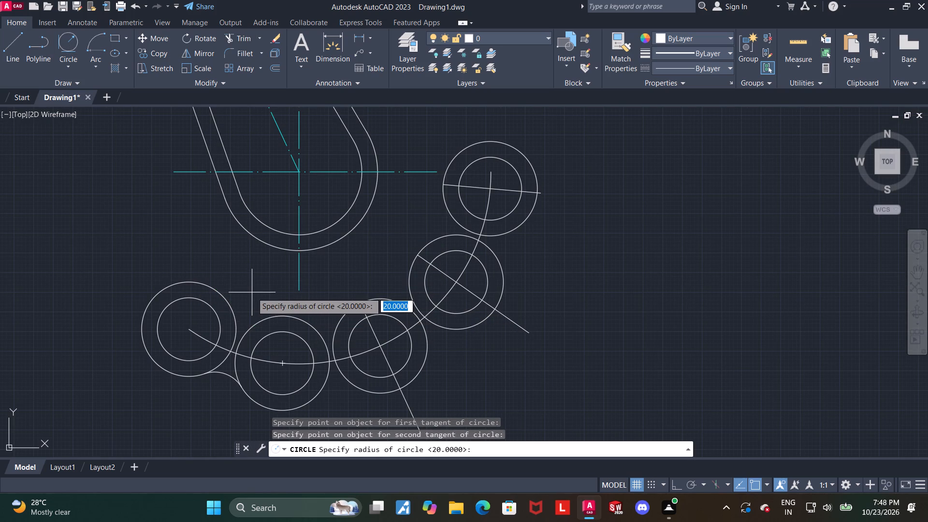
type("20")
key("Return")
key("Escape")
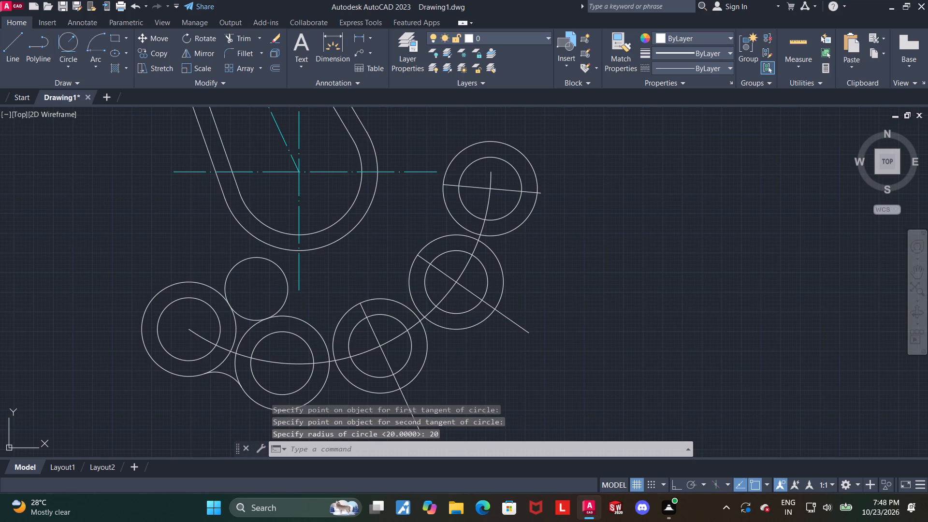
left_click(232, 40)
left_click_drag(246, 270, 221, 243)
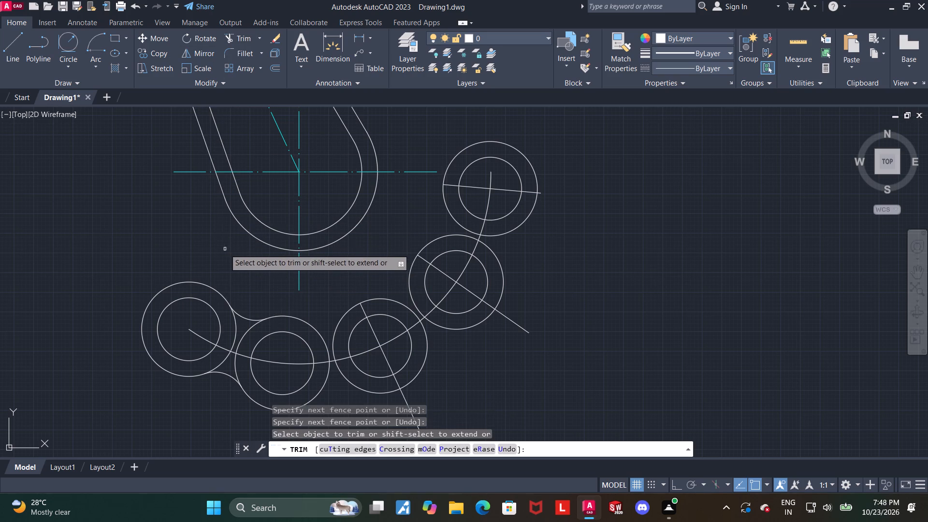
scroll(225, 250, "down", 3)
scroll(248, 267, "up", 2)
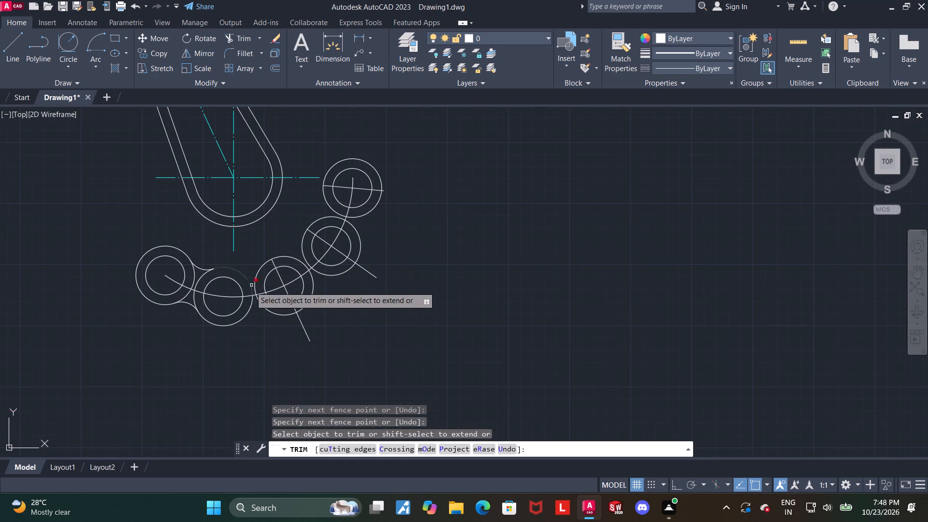
key("Escape")
key("Escape")
Draw a radius 20 circle tangent to the second and third outer circles on their lower side and trim it to a connecting arc.
left_click(78, 44)
left_click(241, 325)
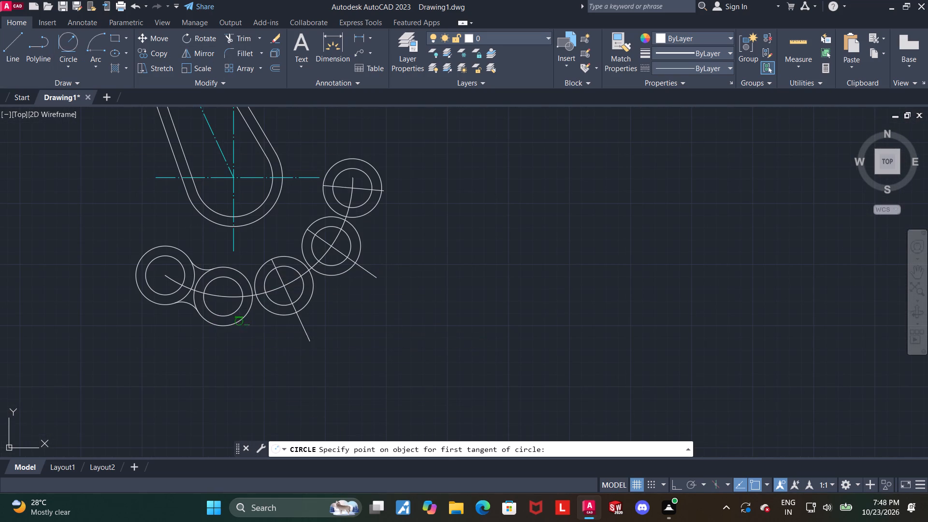
left_click(269, 314)
type("20")
key("Return")
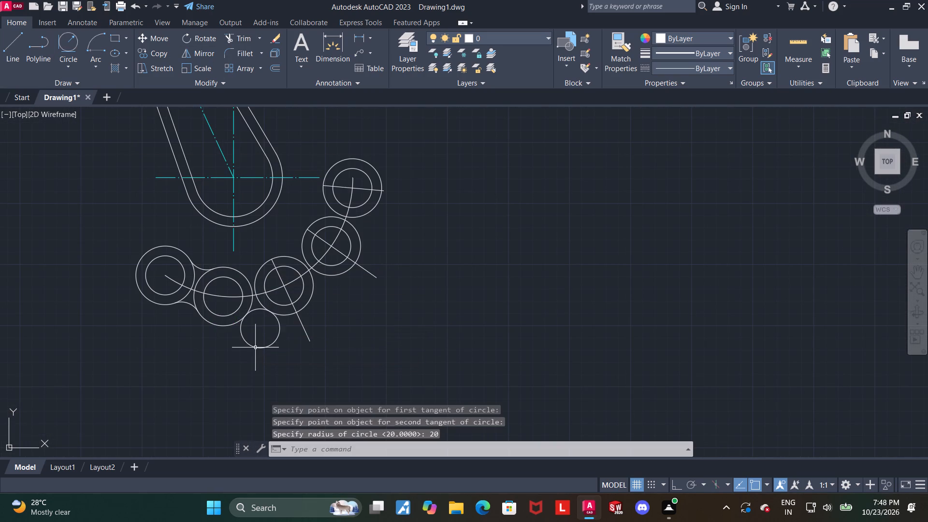
key("Escape")
left_click(251, 33)
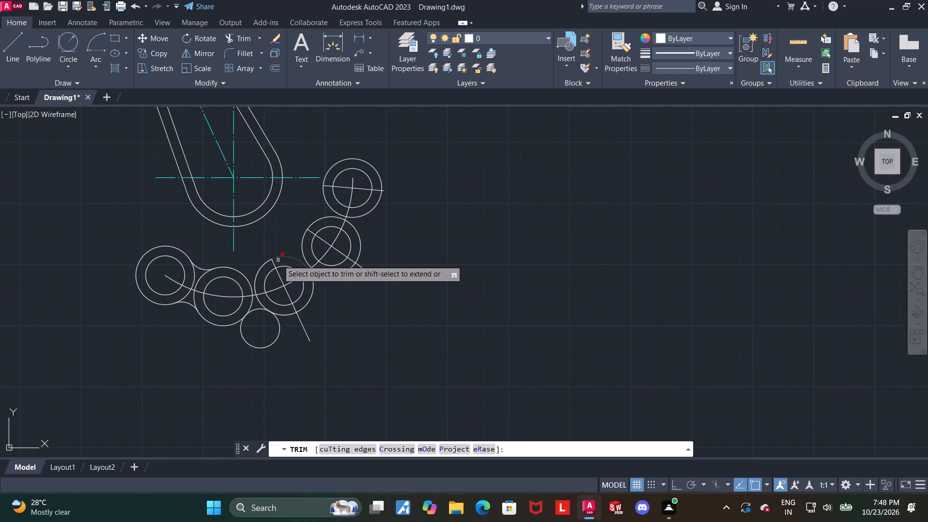
left_click_drag(251, 326, 253, 348)
key("Escape")
Draw a radius 20 circle tangent to the second and third outer circles on their upper side and trim it to a connecting arc.
scroll(264, 244, "up", 2)
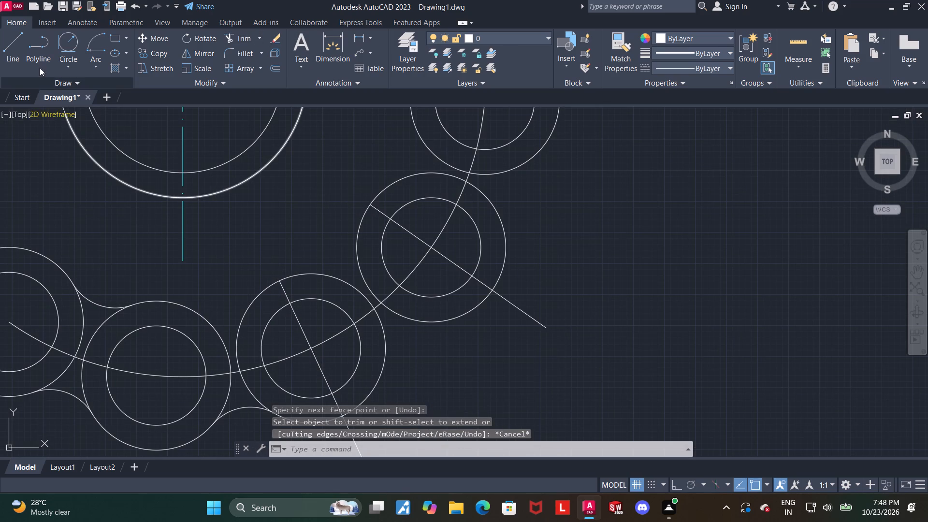
left_click(58, 40)
left_click(191, 306)
left_click(256, 307)
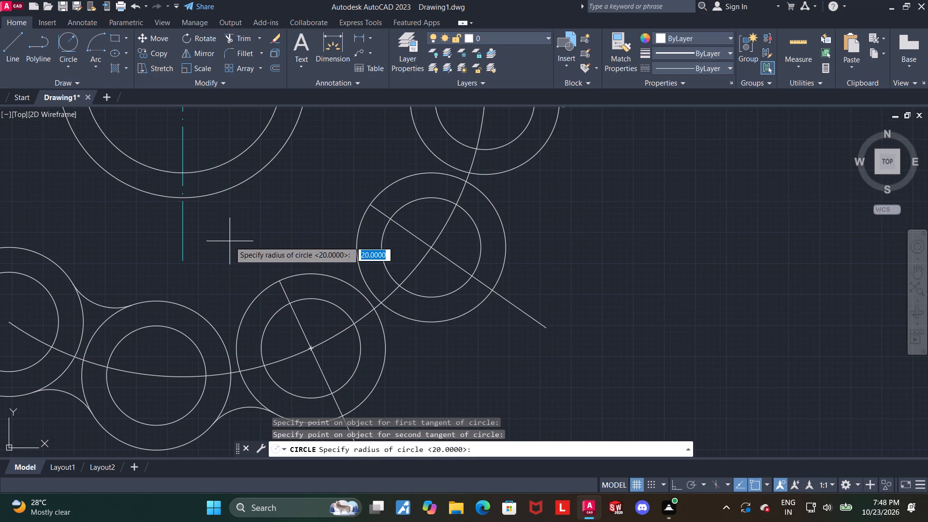
type("2-")
key("BackSpace")
key("0")
key("Return")
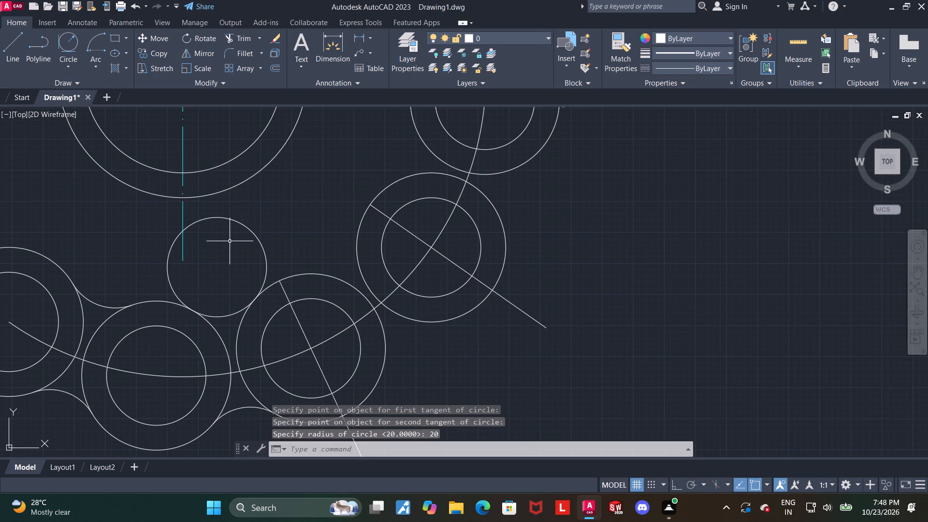
key("Escape")
left_click(245, 37)
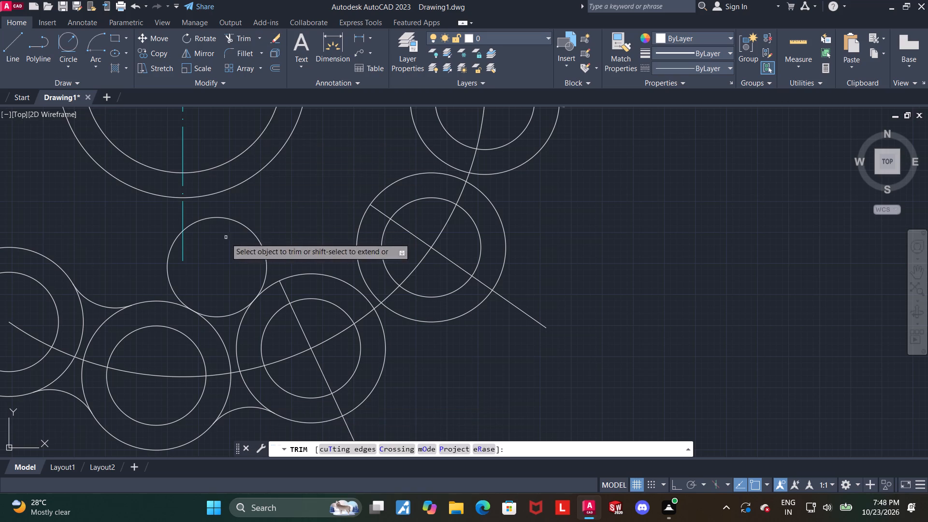
left_click_drag(226, 238, 292, 204)
left_click_drag(186, 272, 139, 261)
key("Escape")
Draw a radius 20 circle tangent to the third and fourth outer circles on their lower side and trim it to a connecting arc.
scroll(299, 281, "down", 1)
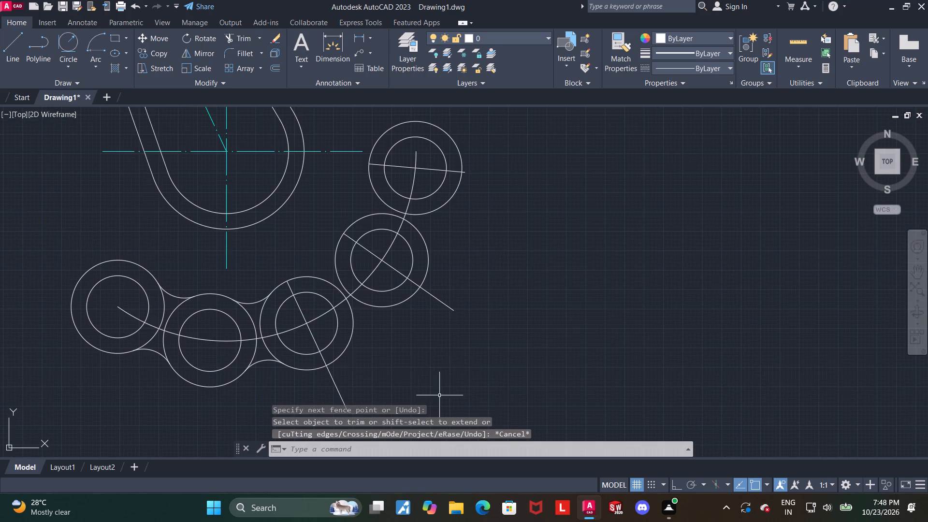
left_click(73, 42)
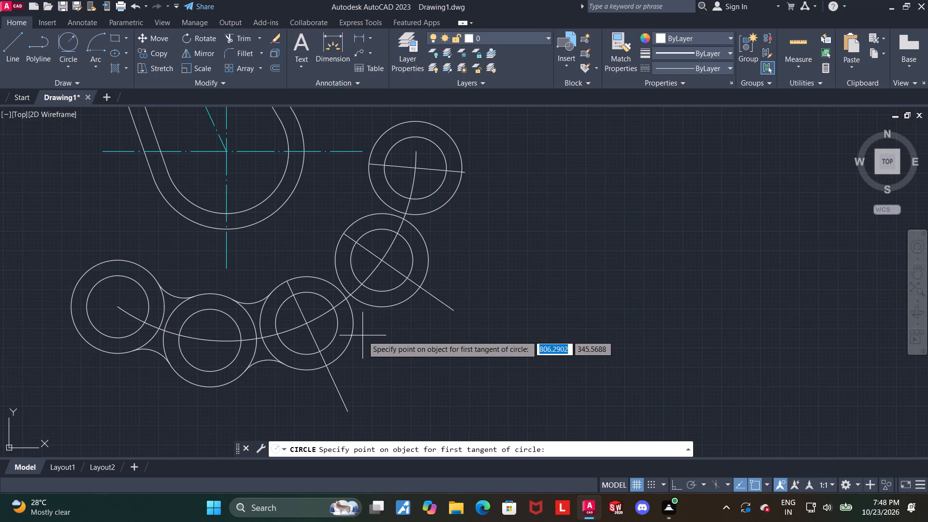
left_click(355, 334)
left_click(392, 309)
type("20")
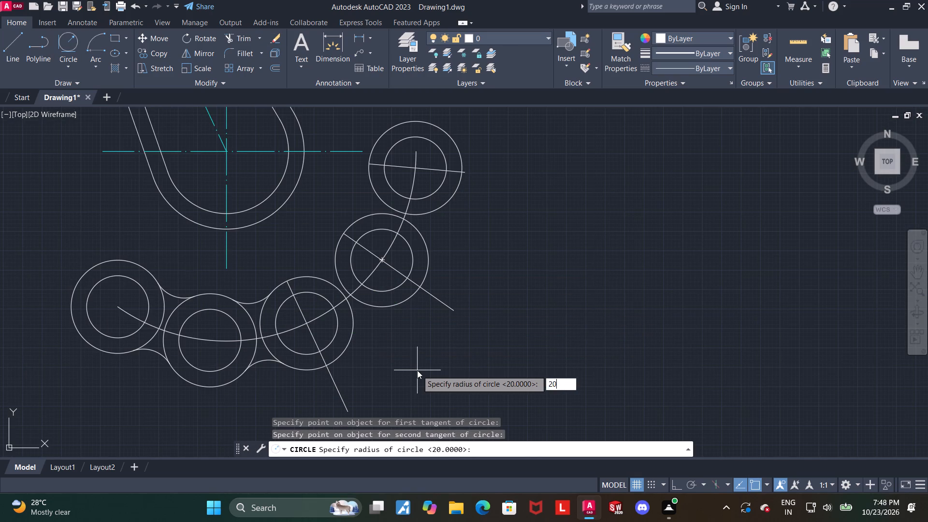
key("Return")
left_click(244, 37)
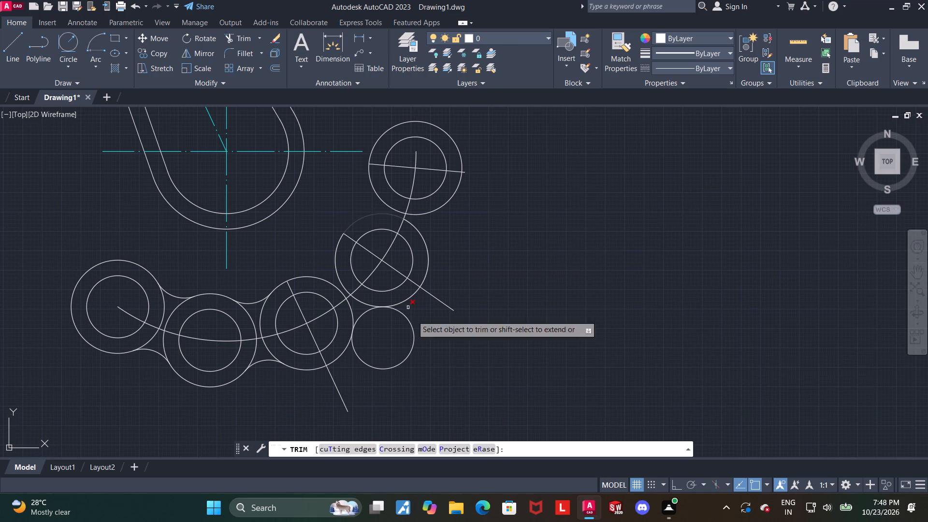
left_click_drag(405, 348, 527, 396)
key("Escape")
Draw a radius 20 circle tangent to the third and fourth outer circles on the slot-facing side and trim it to a connecting arc.
left_click_drag(57, 39, 62, 41)
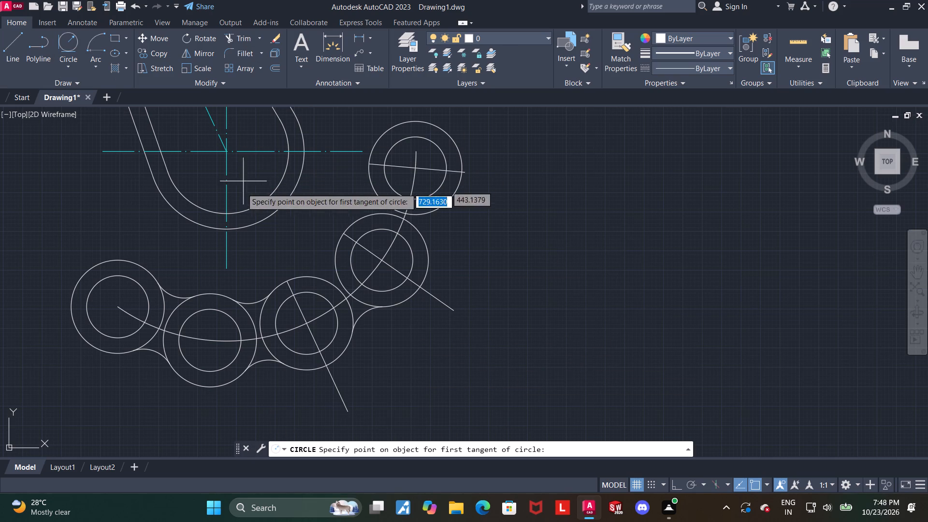
left_click(305, 274)
left_click(330, 256)
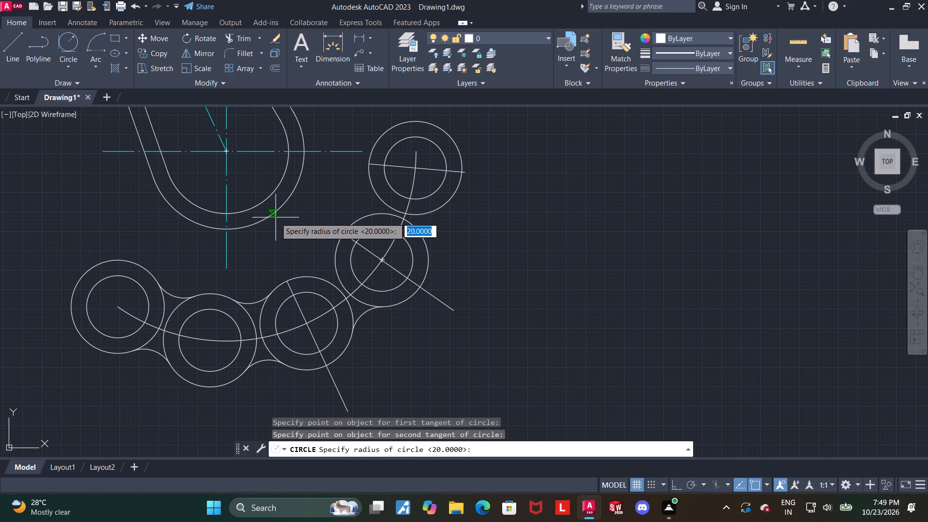
type("20")
key("Return")
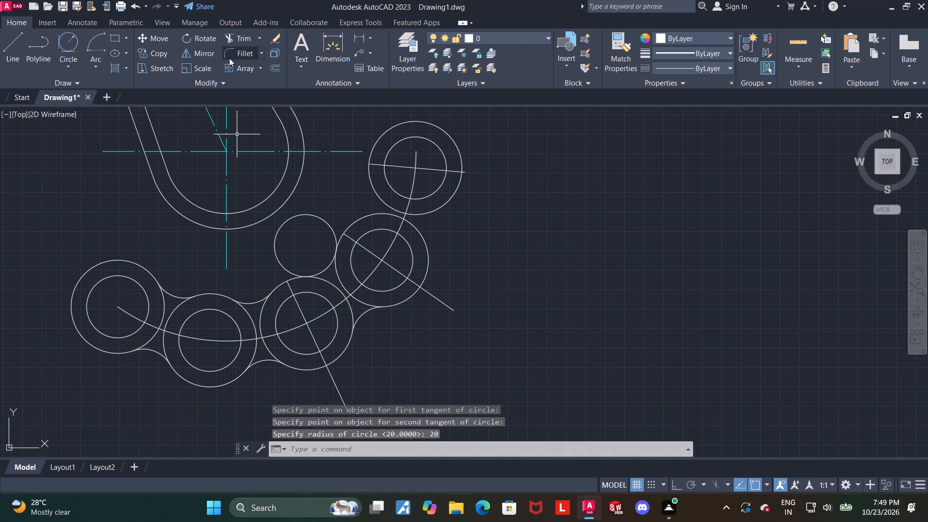
left_click(234, 39)
left_click_drag(309, 222, 309, 179)
scroll(457, 240, "down", 1)
scroll(474, 239, "up", 1)
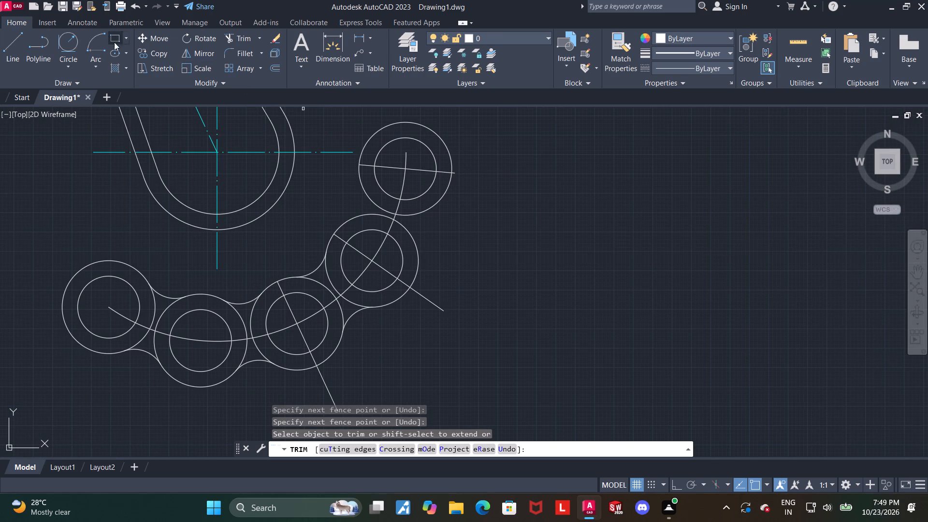
Draw a radius 20 circle tangent to the fourth and fifth outer circles on their outer side and trim it to a connecting arc.
left_click(71, 42)
left_click(418, 261)
left_click(430, 206)
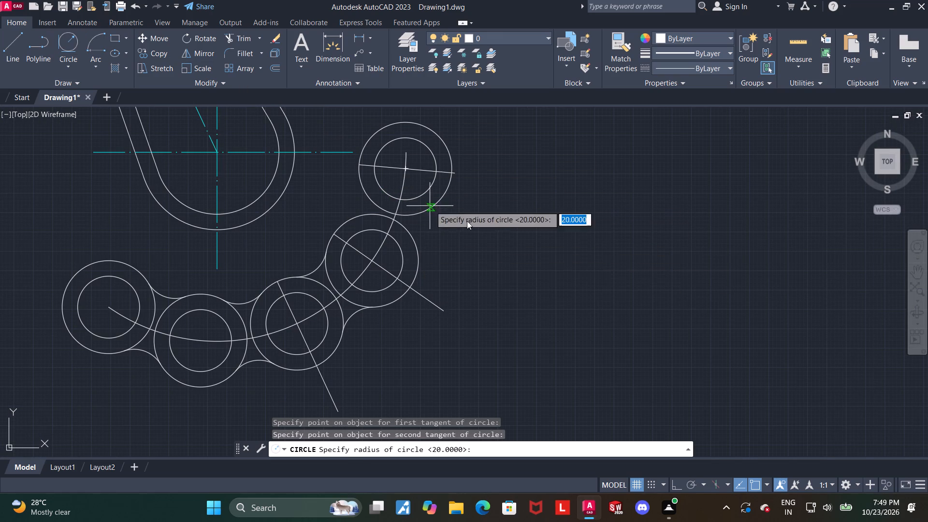
type("20")
key("Return")
key("Escape")
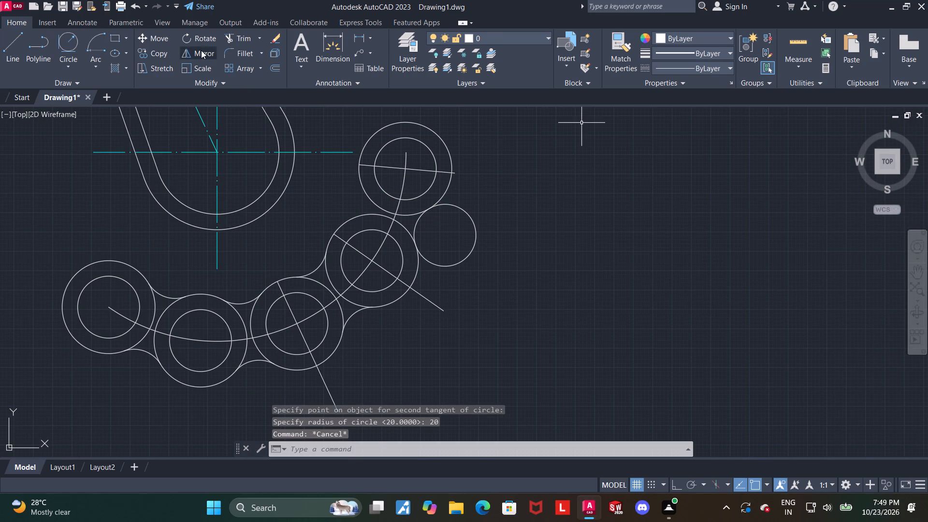
left_click(238, 37)
left_click_drag(475, 239, 501, 226)
scroll(435, 186, "down", 2)
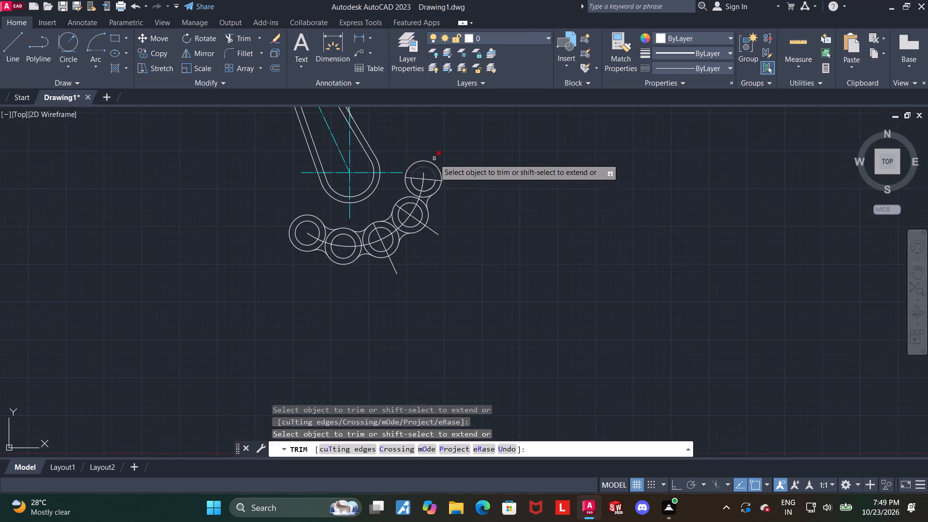
scroll(434, 159, "up", 2)
key("Escape")
Draw a radius 20 circle tangent to the fourth and fifth outer circles on the slot-facing side and trim it to a connecting arc.
left_click(79, 43)
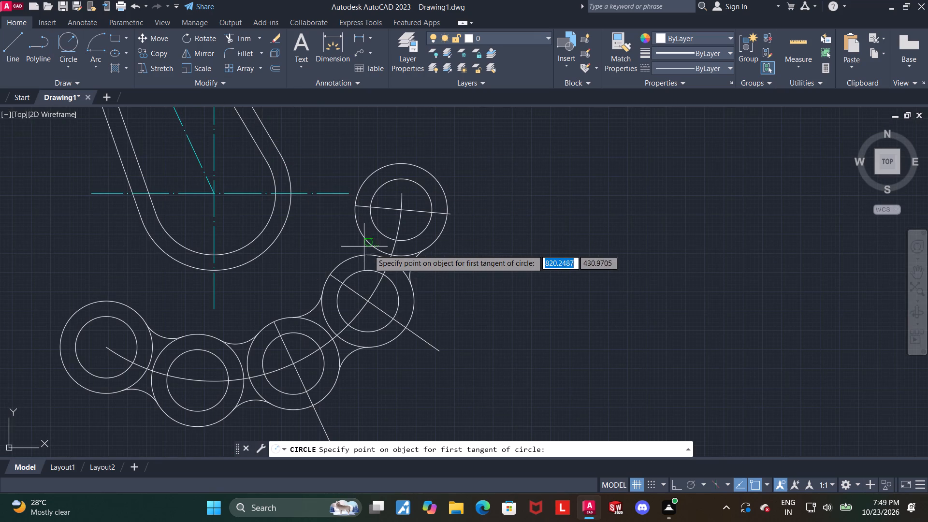
left_click(351, 255)
left_click(355, 227)
key("2")
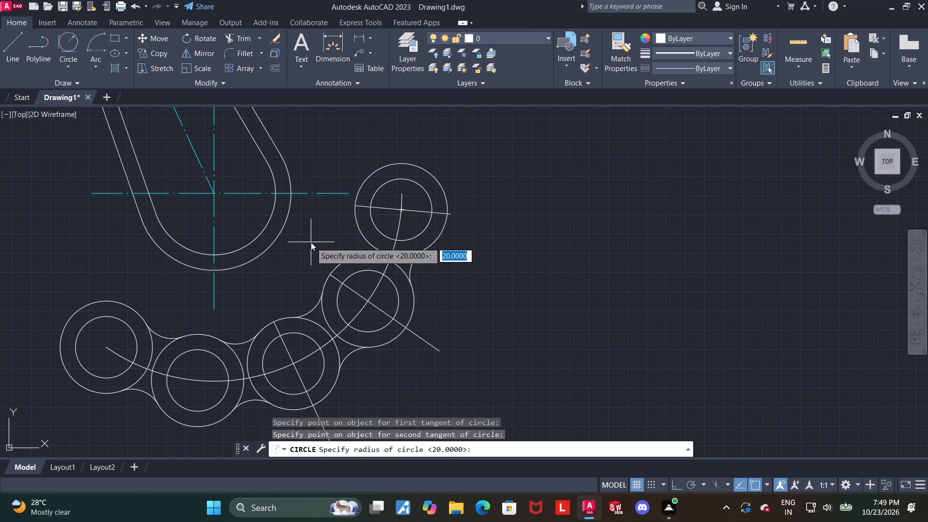
key("0")
key("Return")
key("Escape")
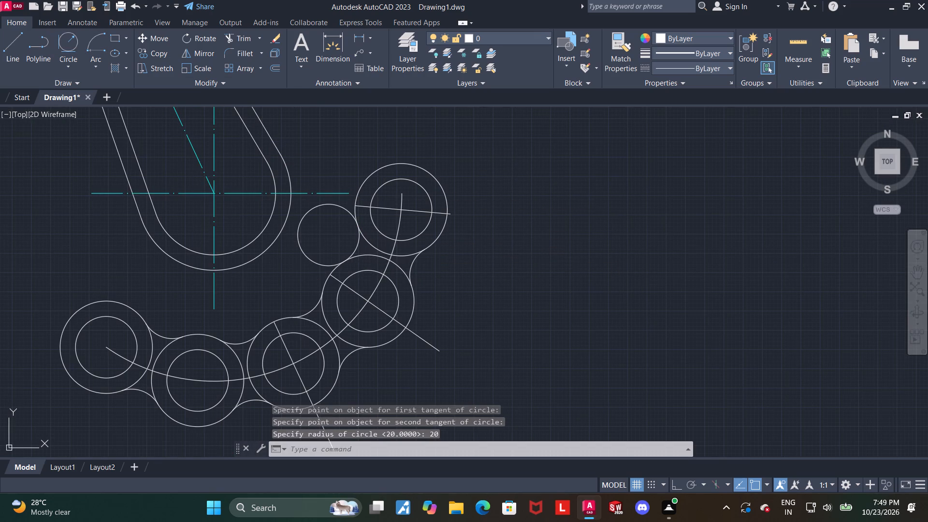
left_click(249, 40)
left_click_drag(313, 255, 287, 253)
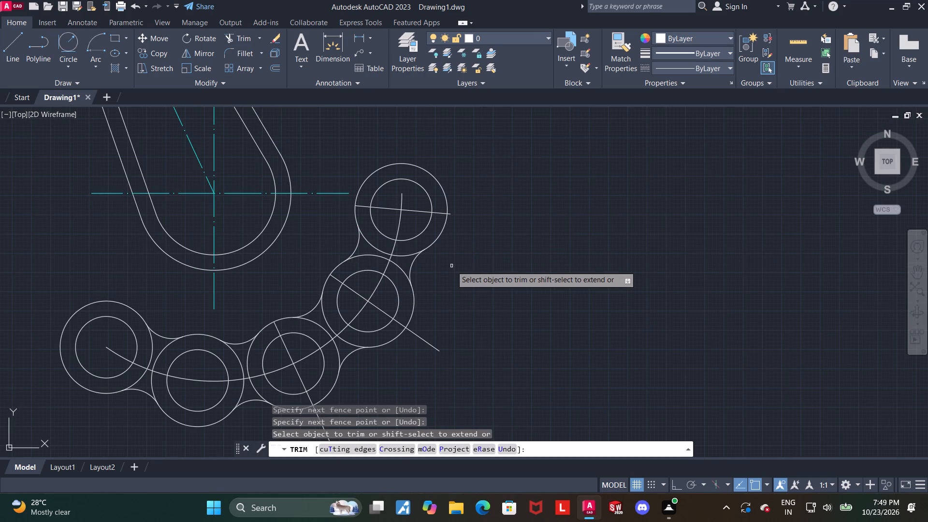
scroll(451, 266, "down", 1)
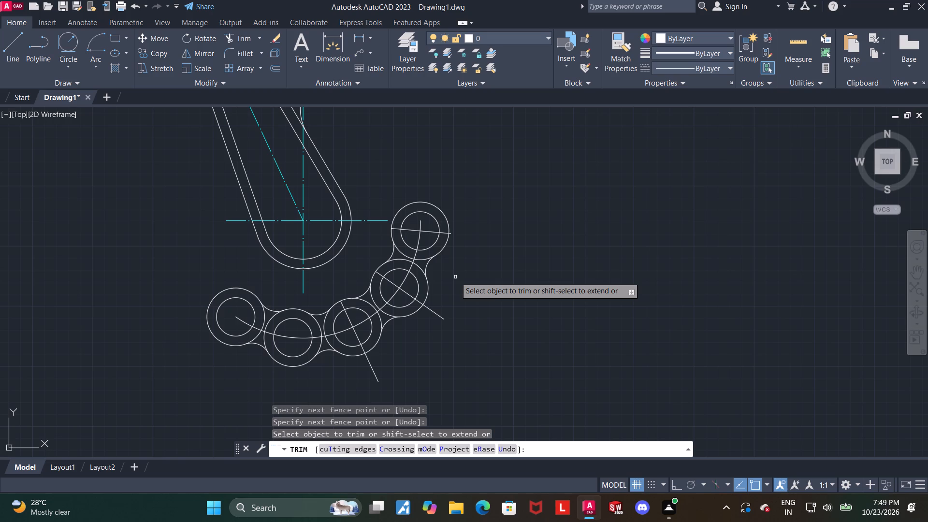
scroll(446, 229, "down", 2)
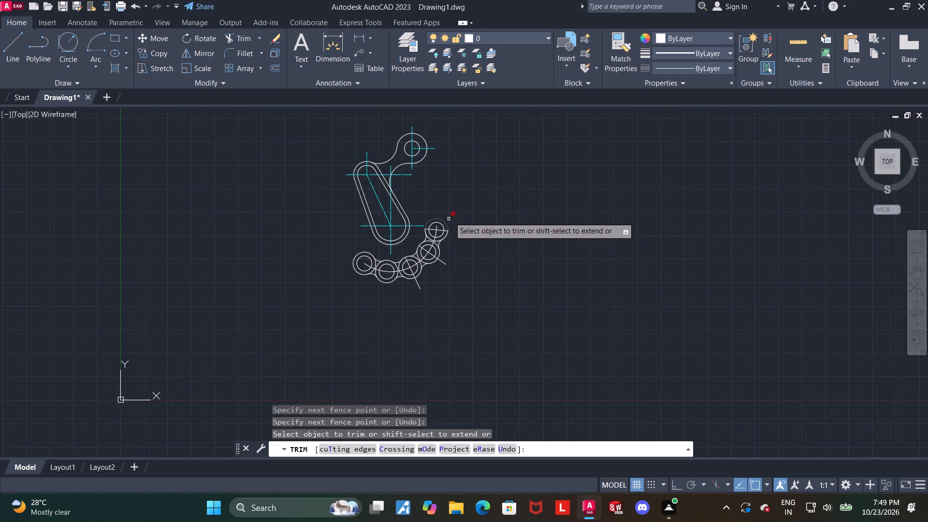
scroll(453, 202, "up", 2)
key("Escape")
Draw a radius 40 circle tangent to the slot's outer outline and the fifth outer circle, and trim it to a connecting arc.
left_click(66, 40)
scroll(369, 214, "up", 2)
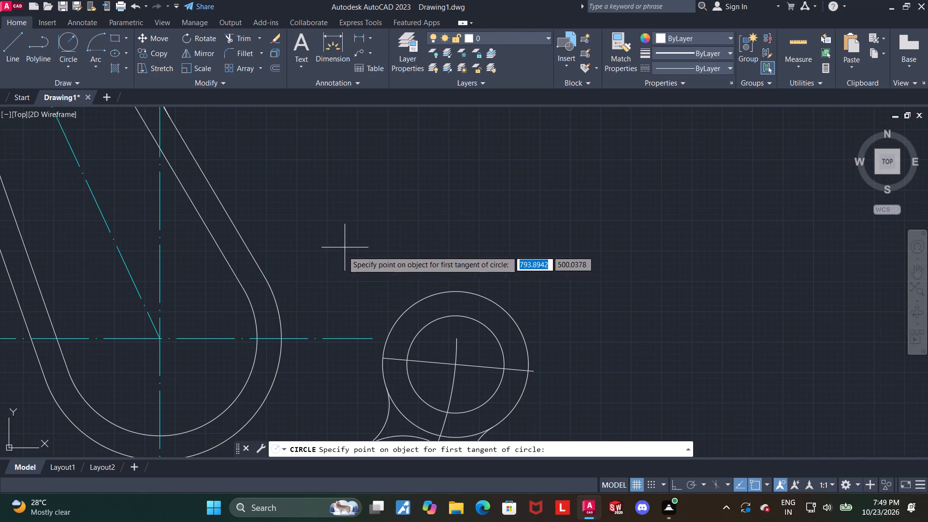
left_click(277, 292)
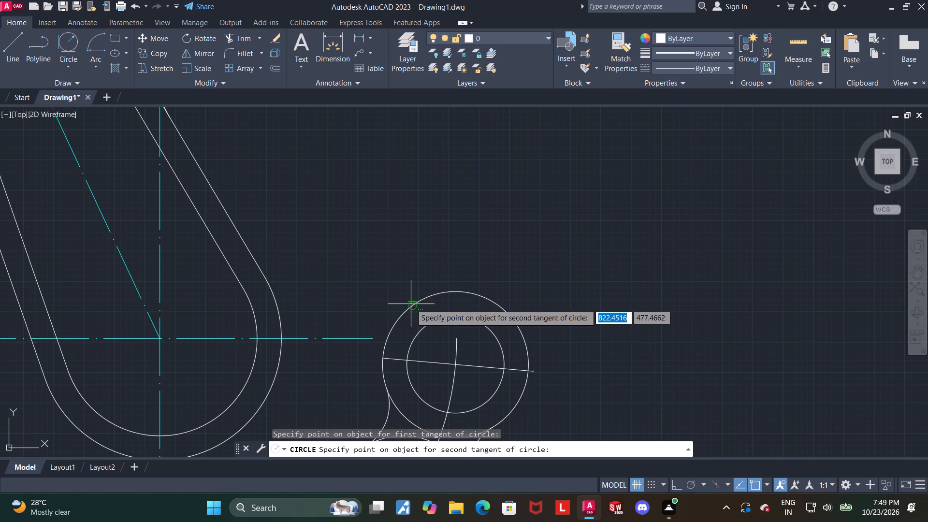
left_click(411, 304)
type("40")
key("Return")
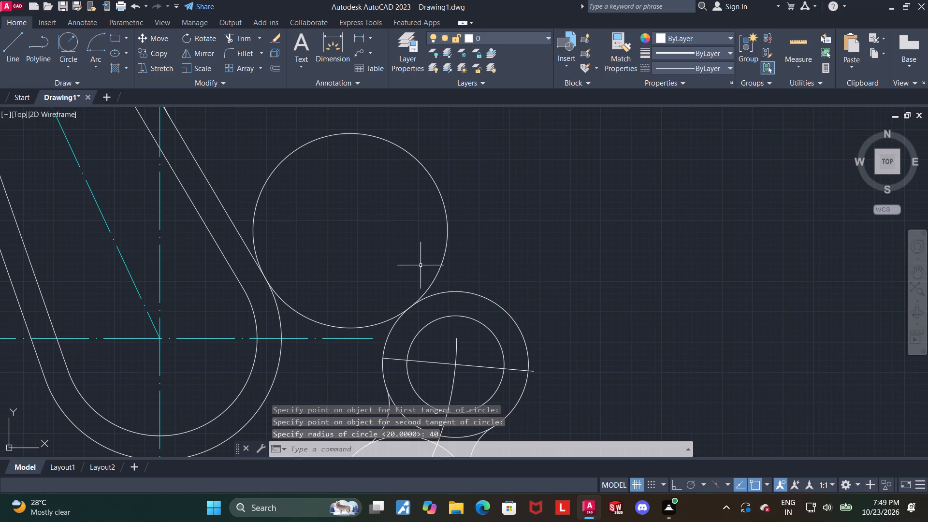
key("Escape")
scroll(379, 237, "down", 2)
left_click(246, 35)
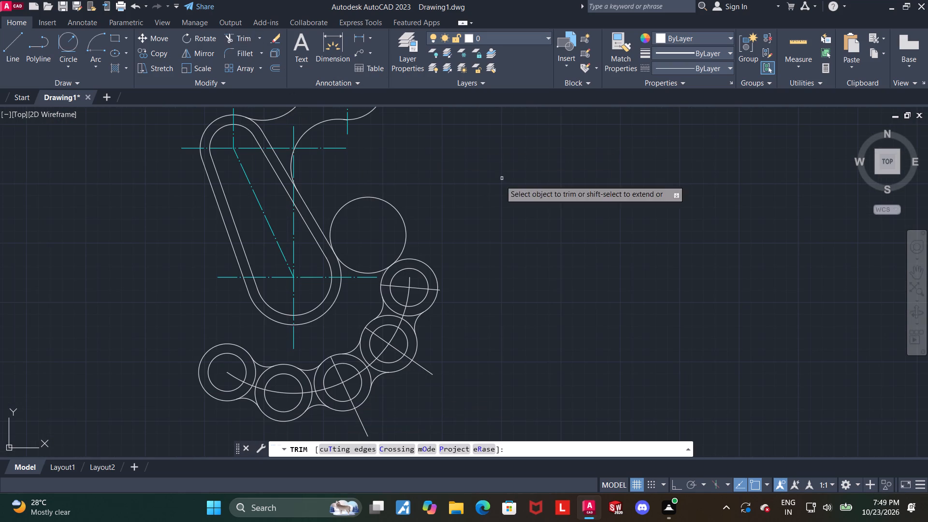
left_click_drag(366, 206, 409, 195)
scroll(492, 233, "down", 3)
scroll(491, 273, "up", 2)
scroll(365, 246, "up", 1)
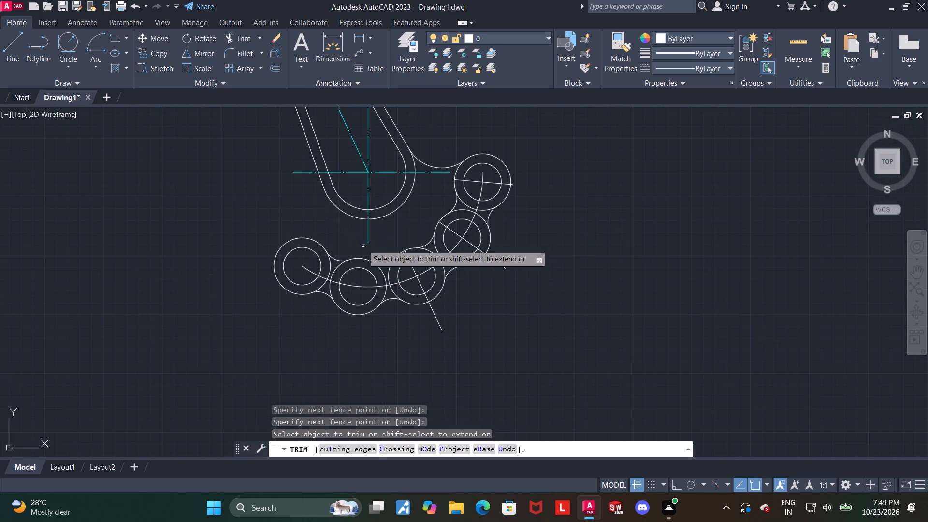
key("Escape")
key("Escape")
Draw a radius 35 circle tangent to the first outer circle and the slot's outer outline, and trim it to a connecting arc.
left_click(64, 43)
scroll(186, 151, "up", 1)
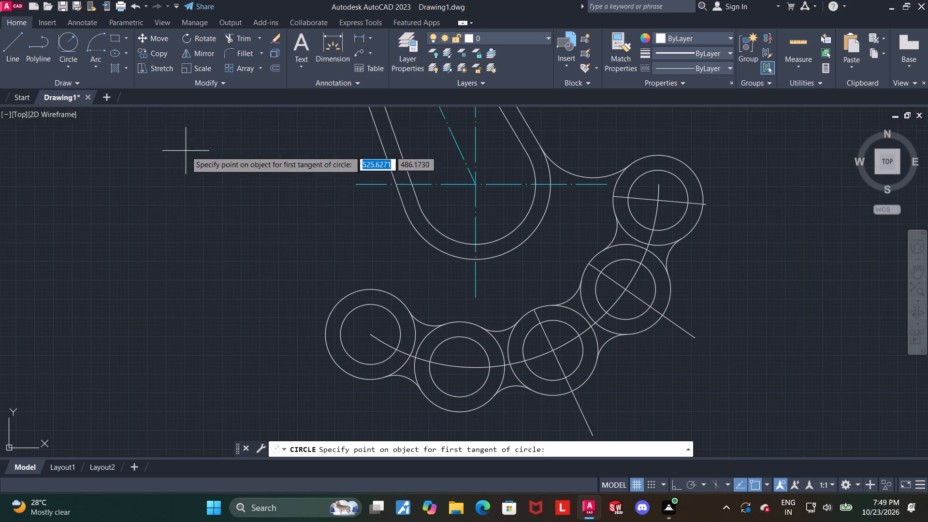
left_click(354, 290)
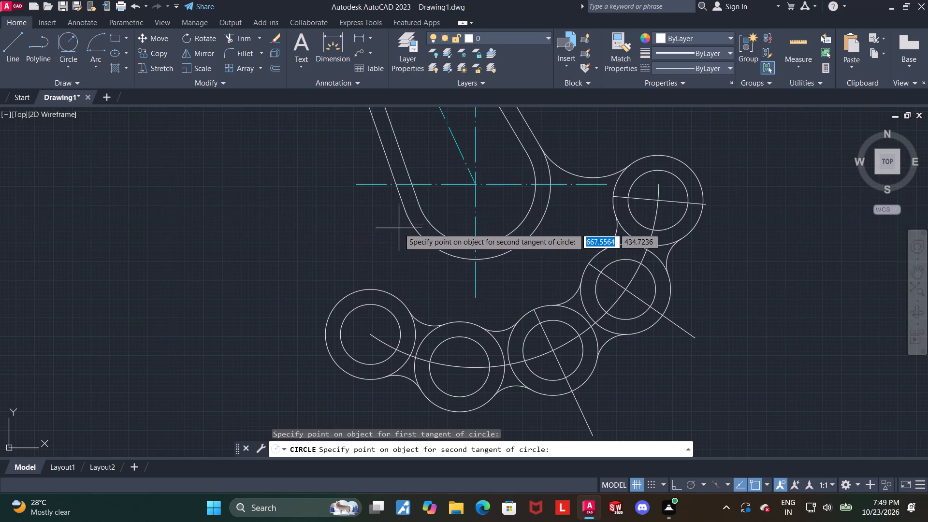
left_click(405, 223)
type("35")
key("Return")
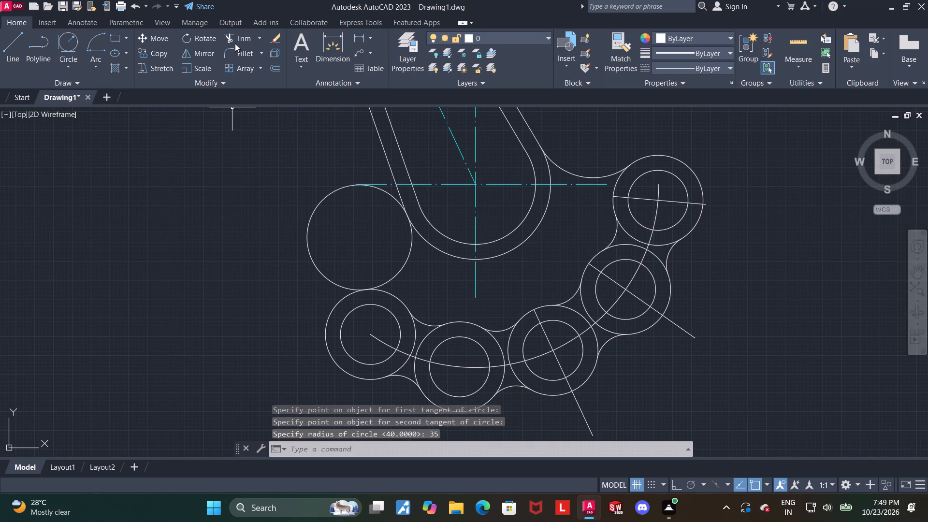
left_click(235, 43)
left_click_drag(337, 232, 277, 211)
scroll(284, 217, "down", 3)
scroll(352, 156, "up", 1)
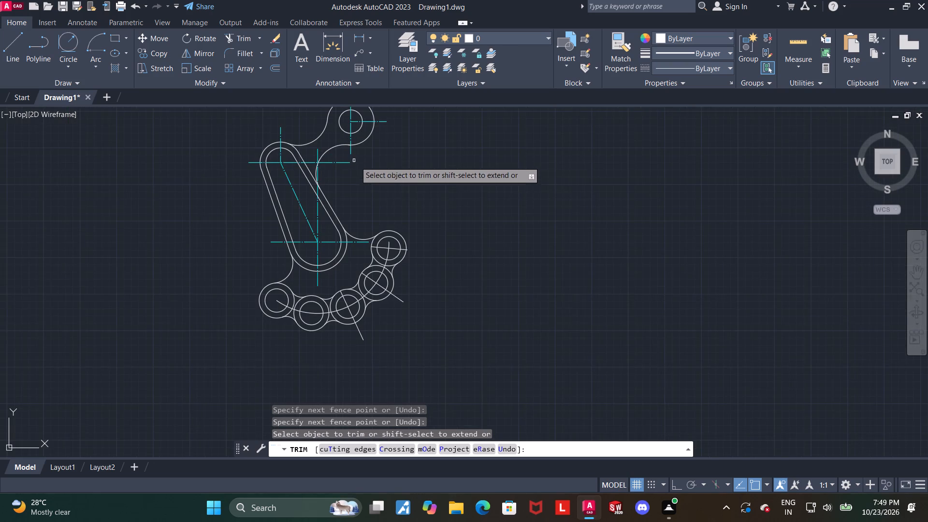
middle_click_drag(384, 179, 388, 197)
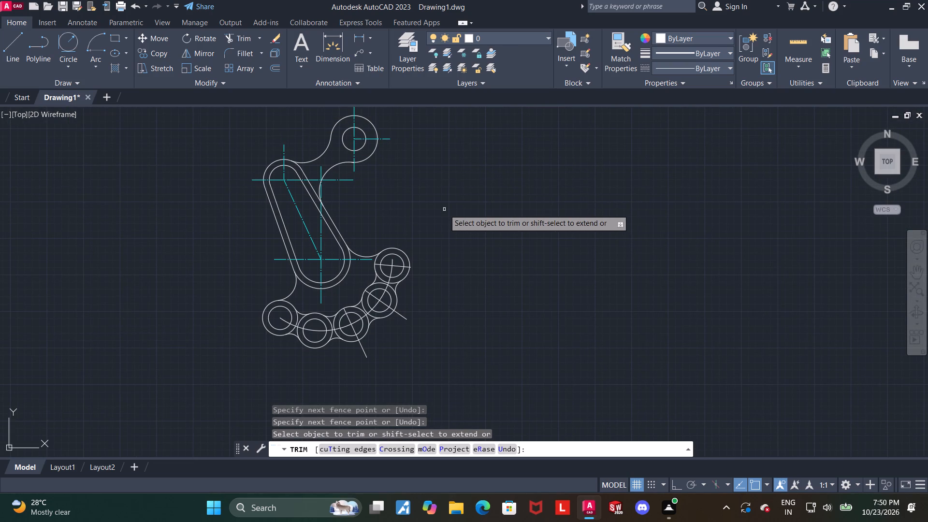
middle_click_drag(376, 189, 381, 210)
scroll(381, 210, "down", 1)
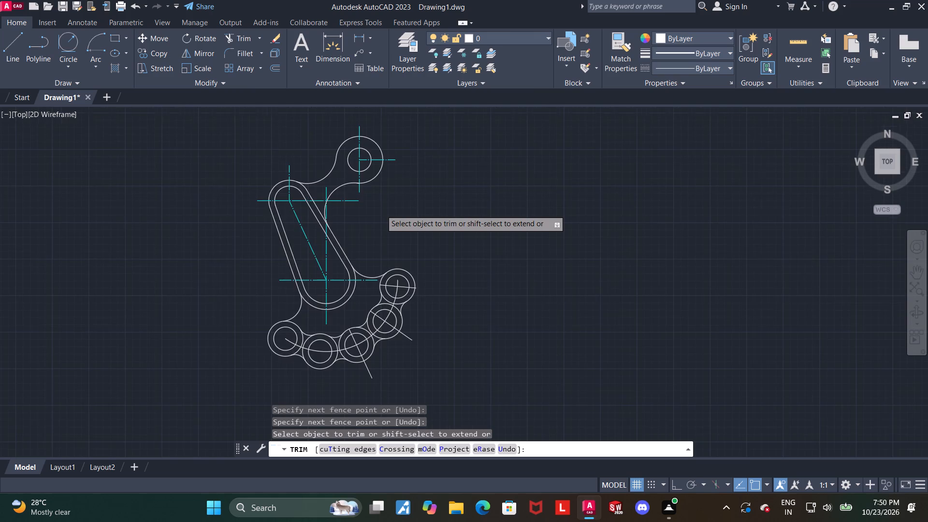
scroll(393, 194, "up", 1)
key("Escape")
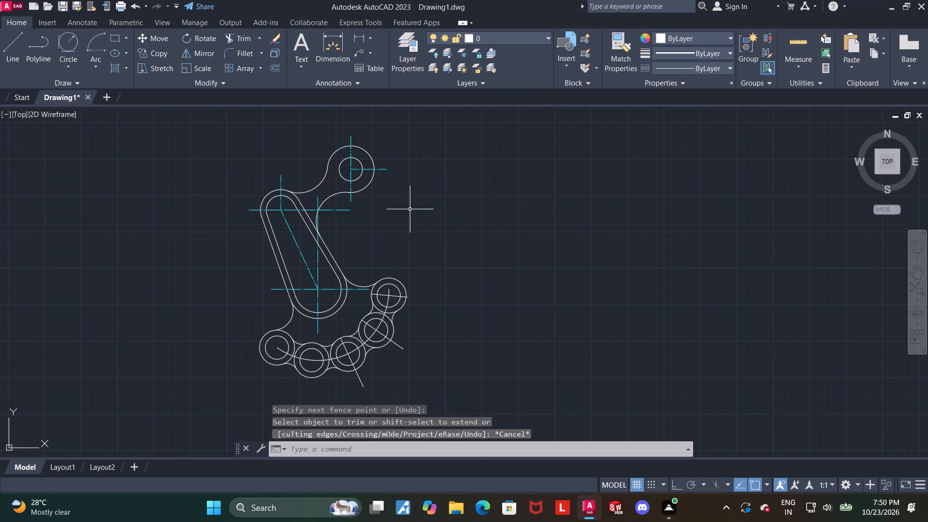
key("Escape")
Modify the Standard dimension style to use a linear precision of 0.
key("d")
key("Return")
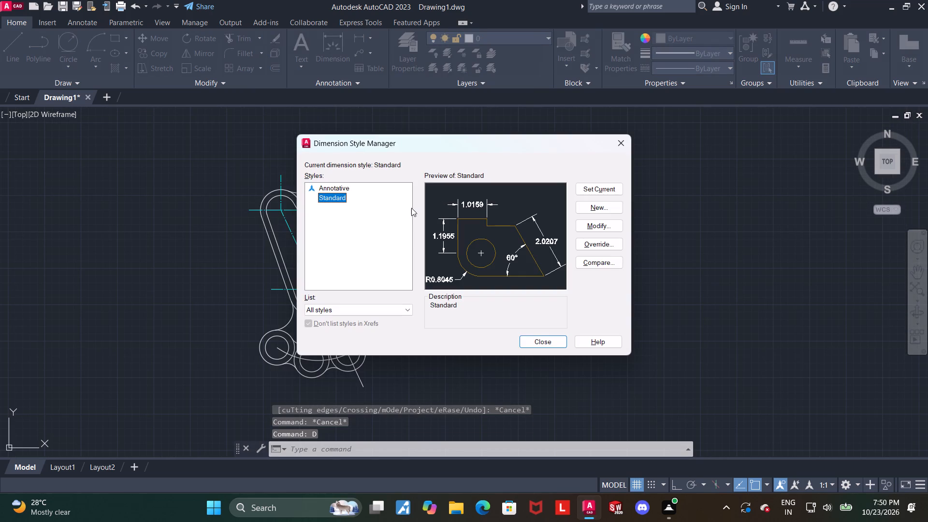
left_click(614, 227)
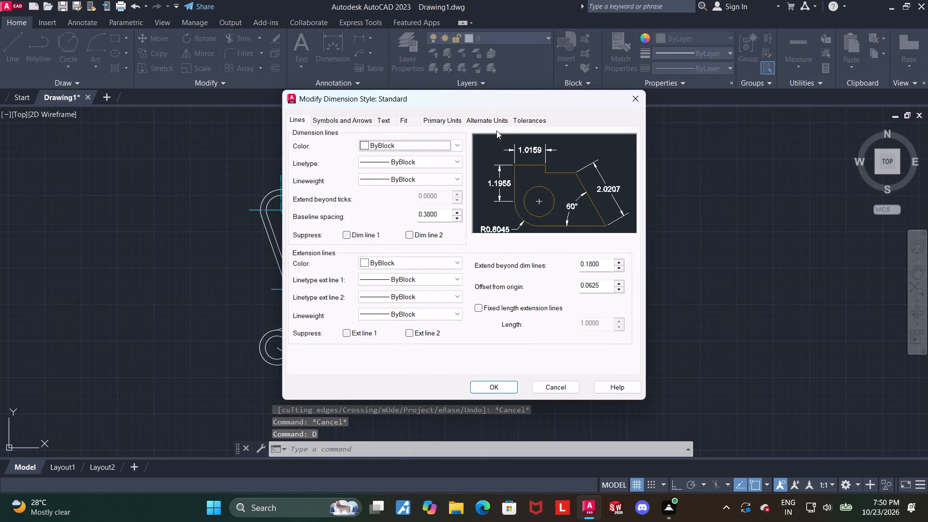
left_click(441, 119)
left_click(417, 162)
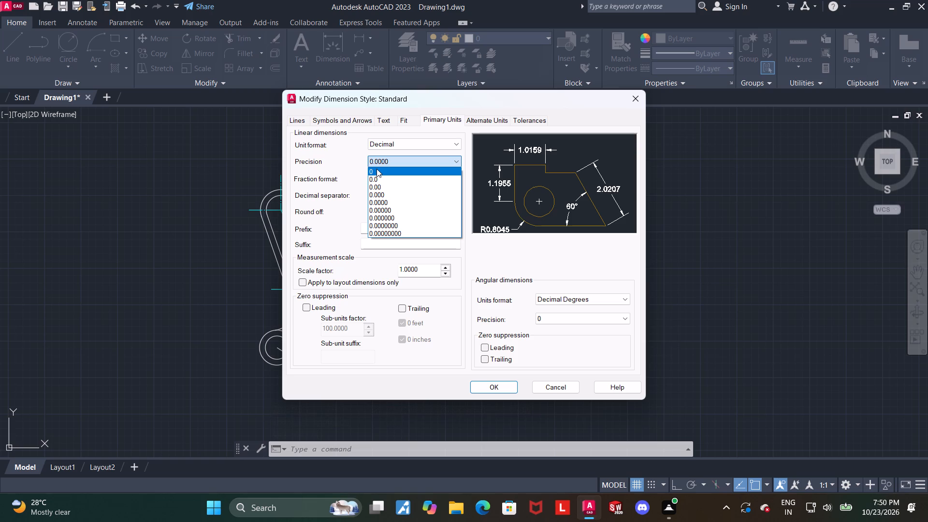
left_click(377, 169)
Set the Standard dimension style's text height to 3 and arrow size to 2, and save the style.
left_click(380, 122)
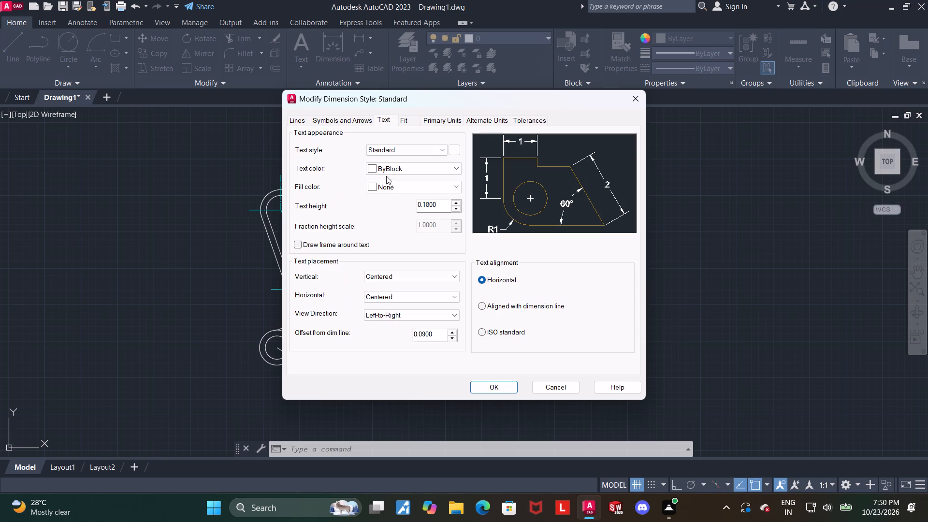
left_click_drag(440, 206, 322, 200)
key("3")
key("Return")
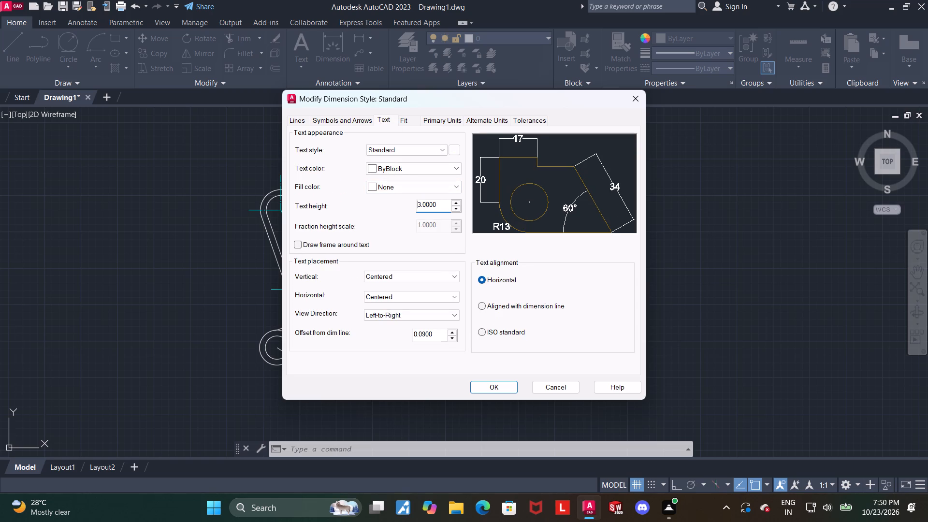
left_click(352, 121)
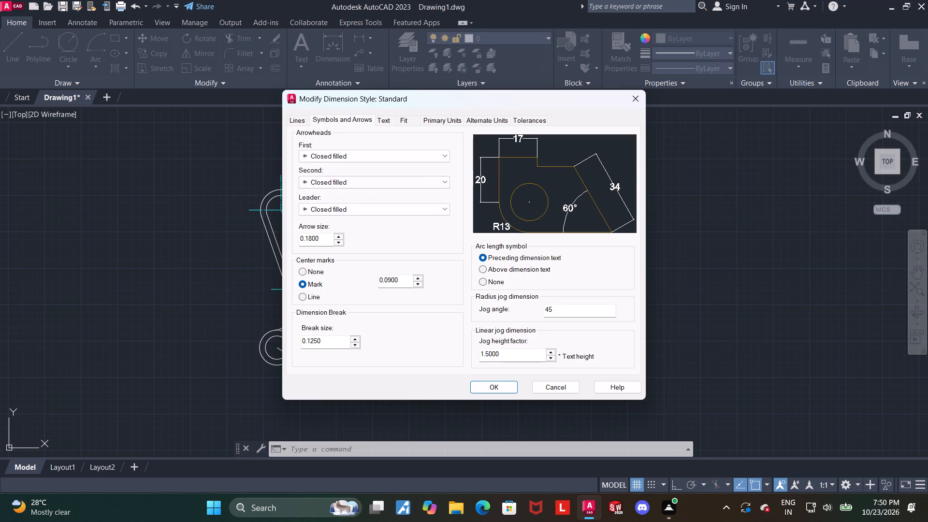
left_click_drag(329, 239, 263, 237)
key("2")
key("Return")
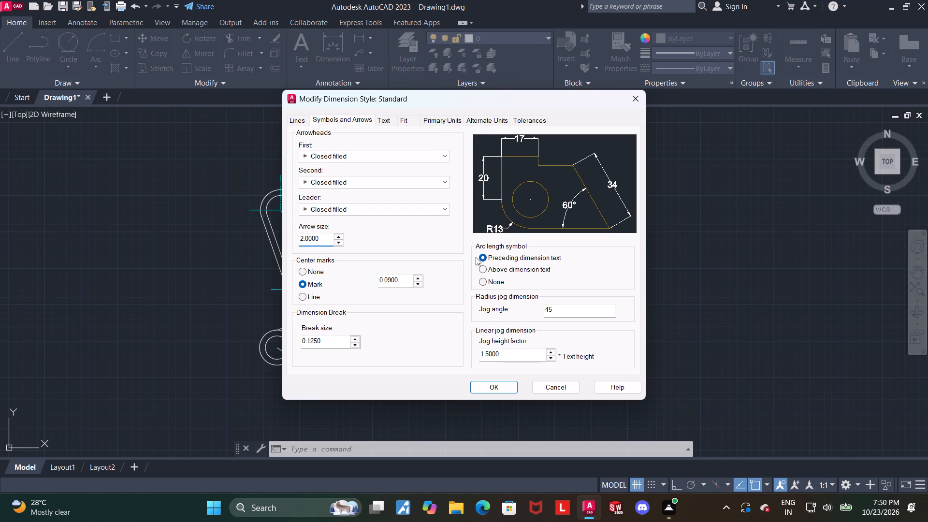
left_click(490, 383)
left_click(543, 341)
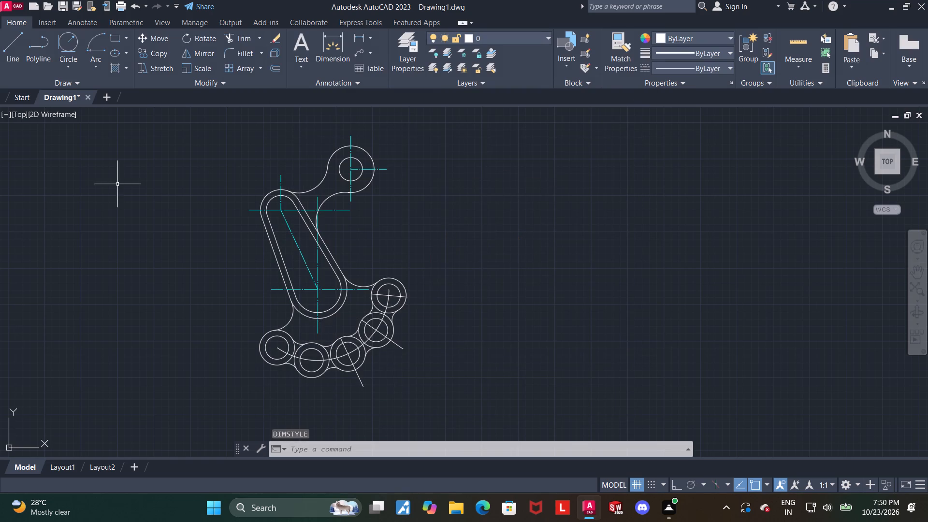
Dimension the horizontal distance between the vertical centre lines of the slot's upper end and the upper arm's circles.
left_click(338, 42)
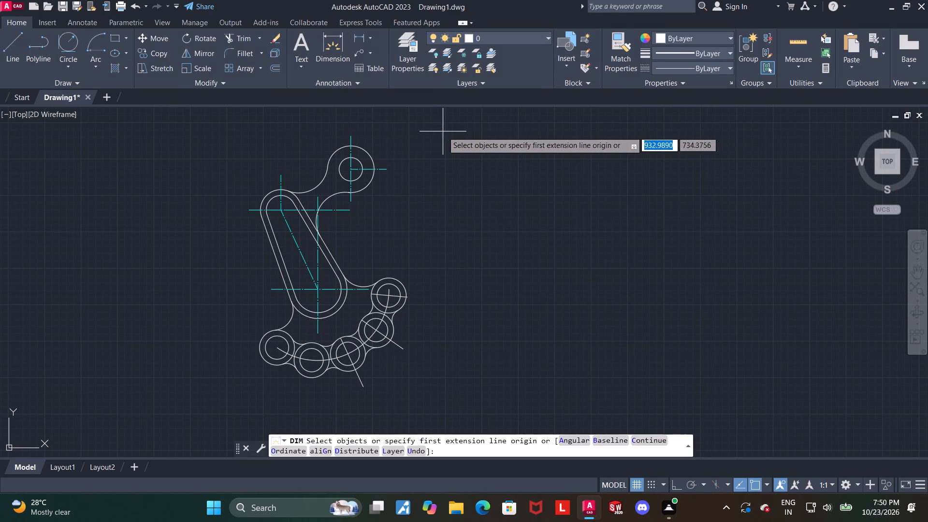
middle_click_drag(440, 142, 445, 251)
scroll(312, 276, "up", 1)
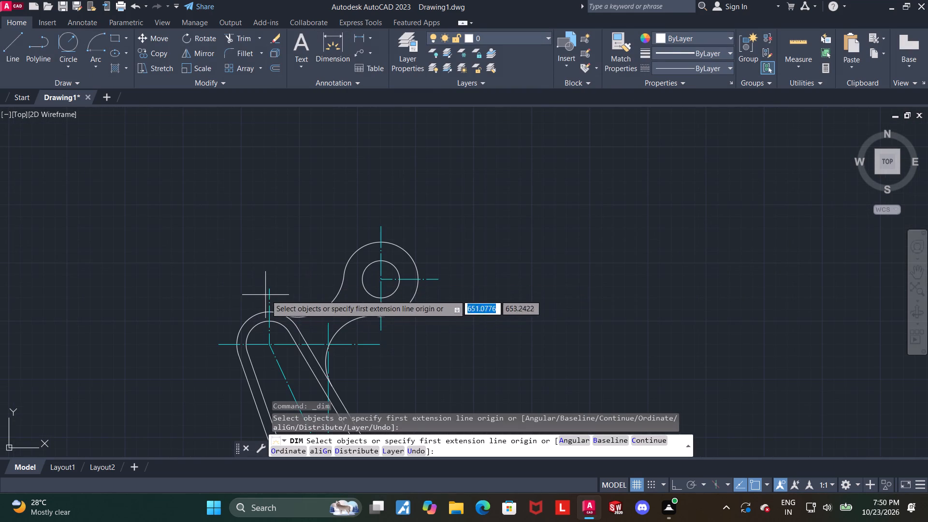
left_click(267, 293)
left_click(379, 228)
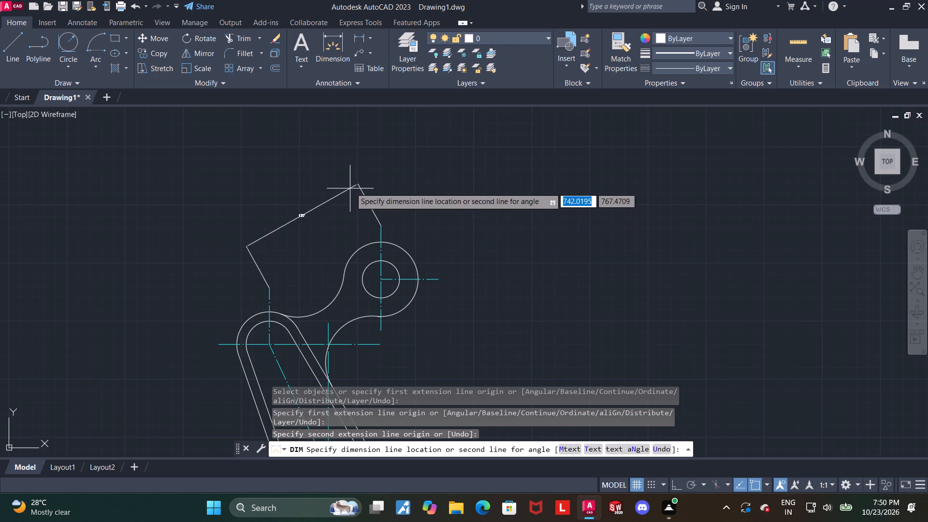
left_click(361, 188)
scroll(346, 203, "up", 1)
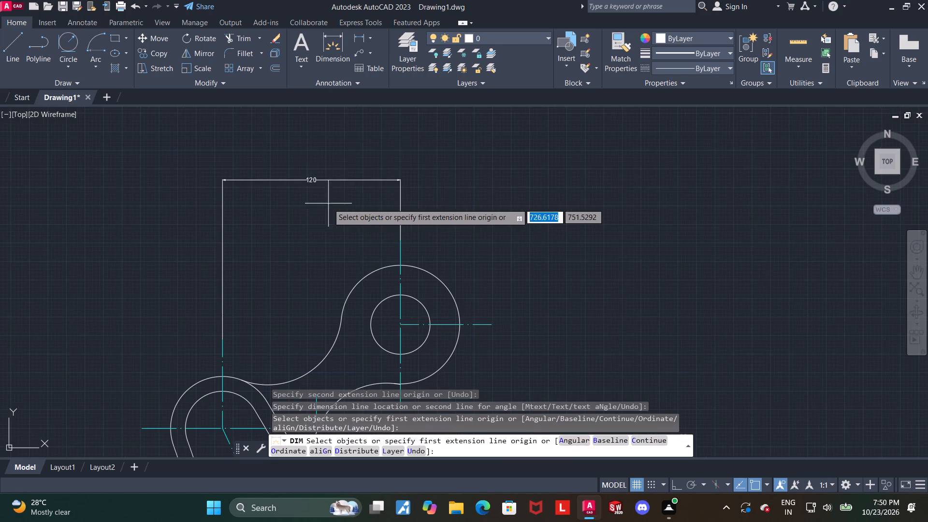
left_click(306, 183)
key("Escape")
key("Escape")
Move the horizontal dimension line down closer to the upper arm's outer circle.
left_click(312, 179)
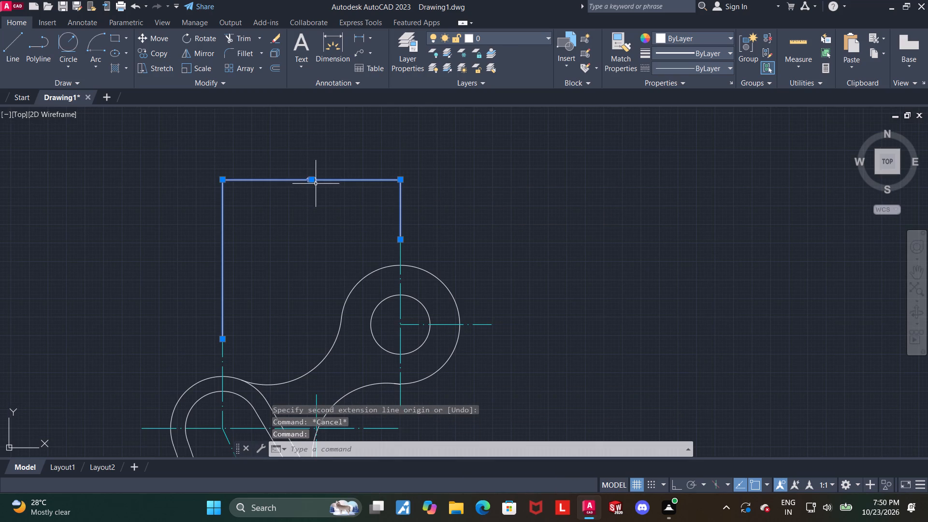
left_click(312, 180)
left_click(299, 230)
key("Escape")
middle_click_drag(490, 248, 487, 200)
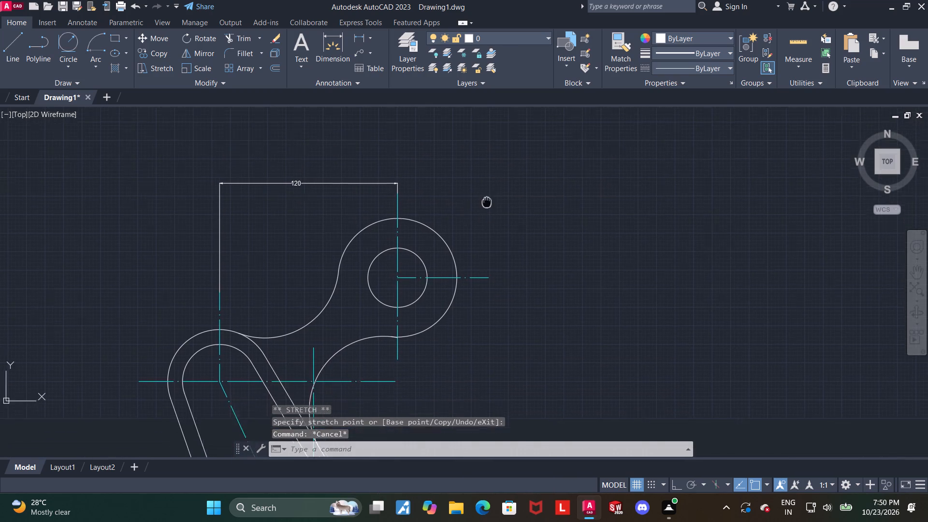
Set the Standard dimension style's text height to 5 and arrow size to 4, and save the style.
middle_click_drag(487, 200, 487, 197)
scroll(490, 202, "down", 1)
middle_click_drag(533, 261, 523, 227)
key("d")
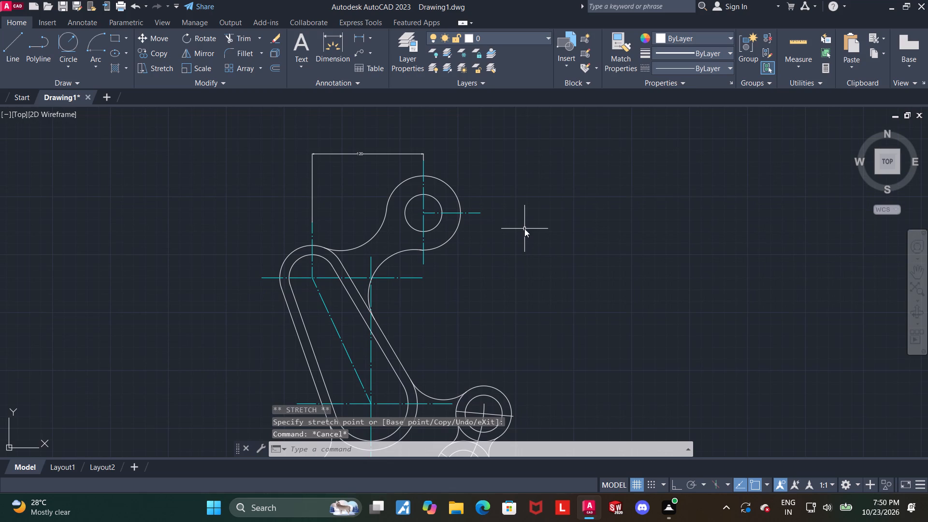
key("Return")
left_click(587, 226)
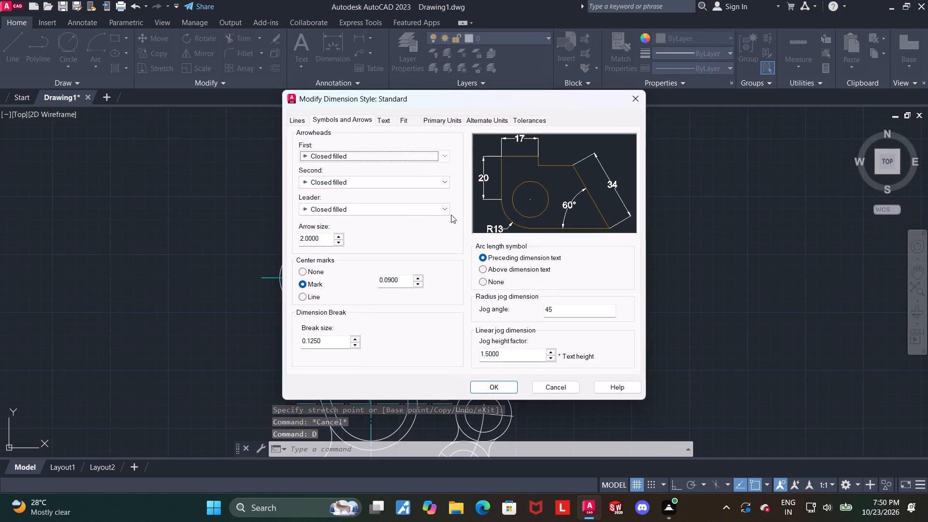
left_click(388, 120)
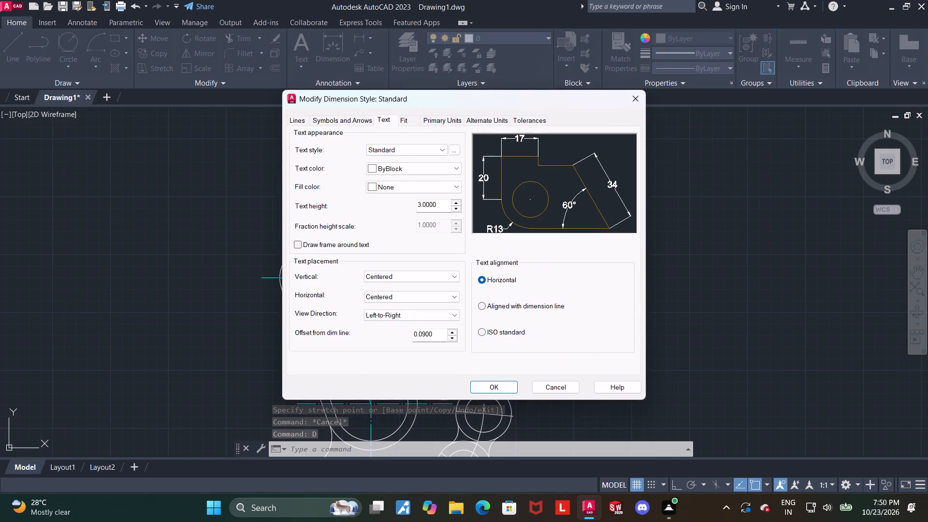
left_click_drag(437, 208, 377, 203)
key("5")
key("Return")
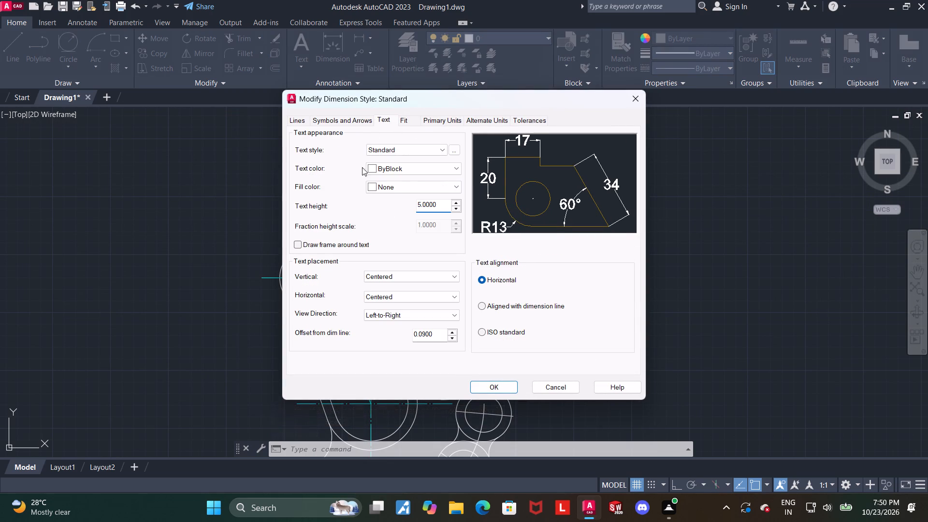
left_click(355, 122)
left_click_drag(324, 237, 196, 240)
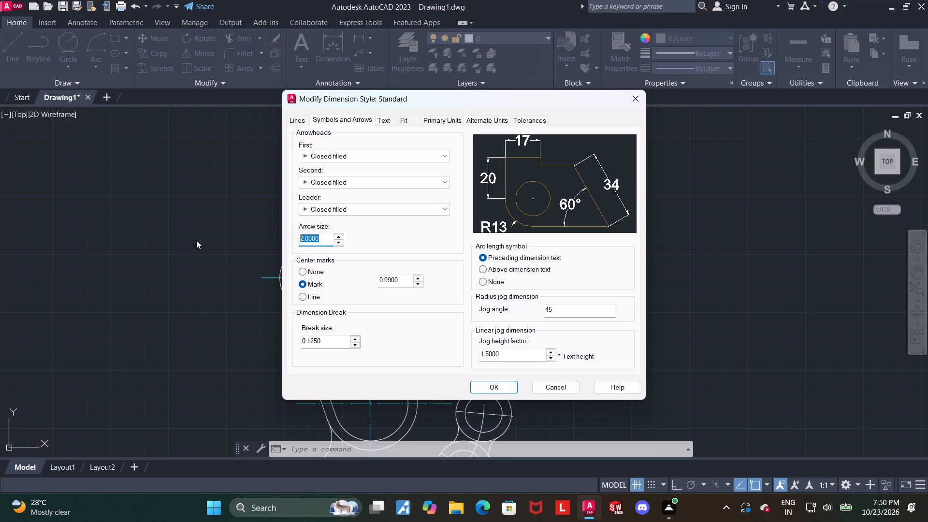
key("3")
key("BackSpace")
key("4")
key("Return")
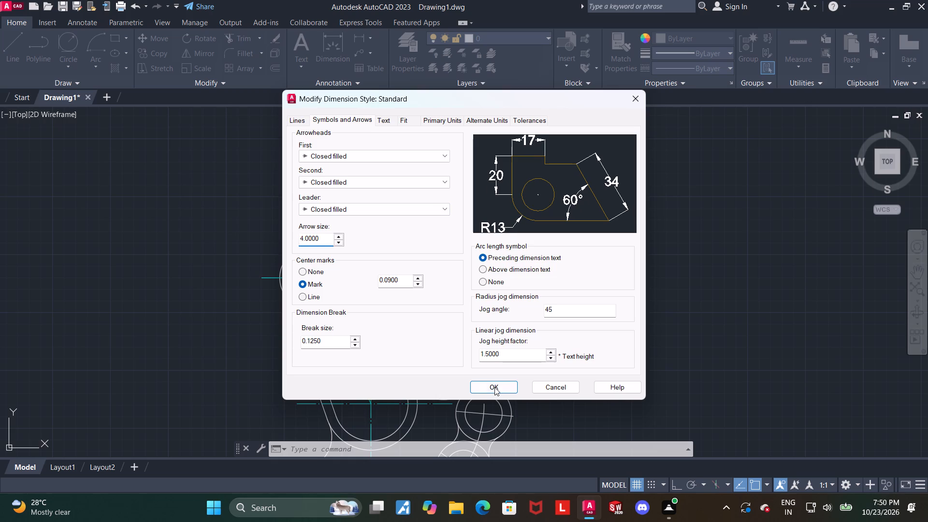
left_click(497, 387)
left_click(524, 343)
Set the Standard dimension style's text height to 8 and arrow size to 7, and save the style.
scroll(513, 314, "down", 1)
middle_click_drag(521, 302, 454, 249)
scroll(450, 248, "up", 1)
middle_click_drag(451, 251, 459, 281)
middle_click_drag(460, 287, 480, 316)
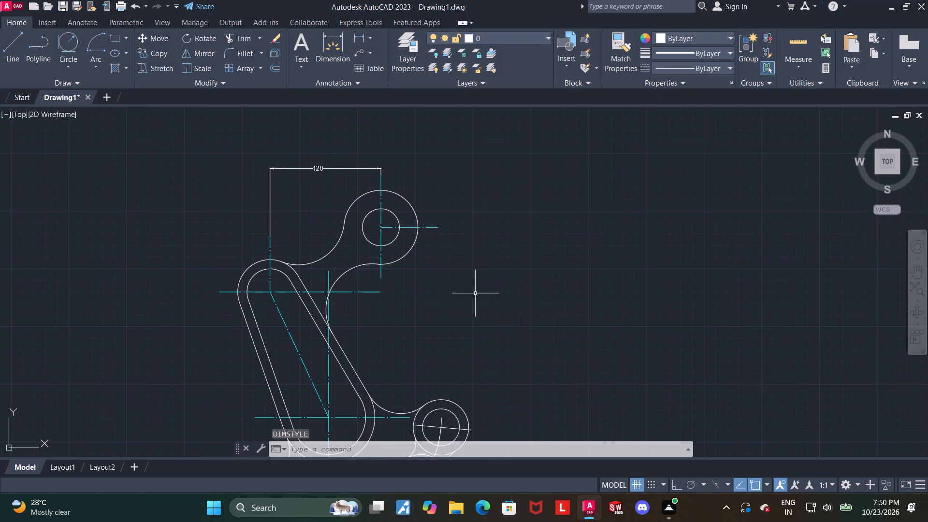
scroll(298, 177, "up", 1)
key("Escape")
key("d")
key("Return")
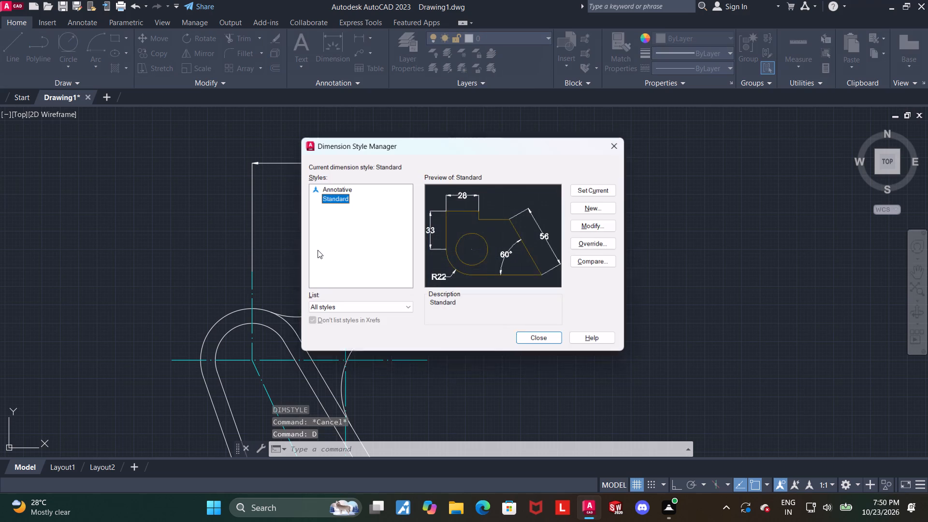
left_click(587, 225)
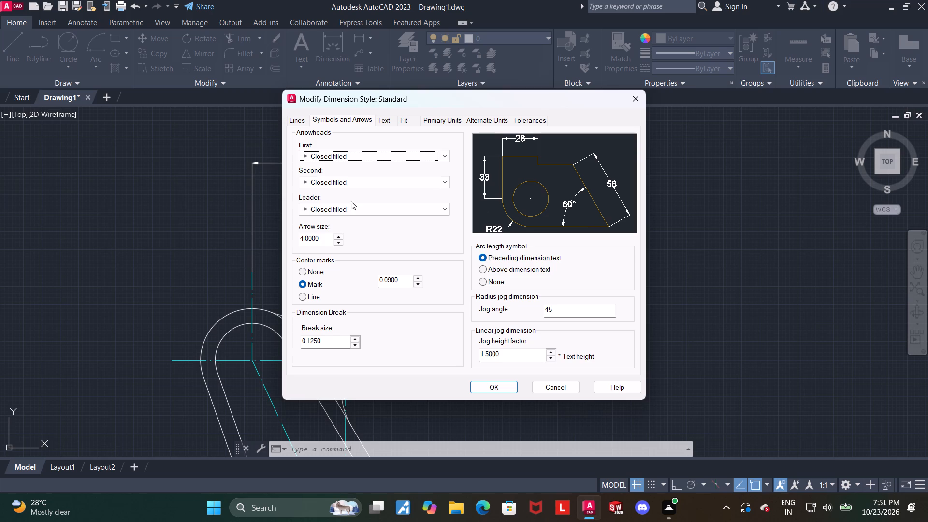
left_click(378, 117)
left_click(450, 205)
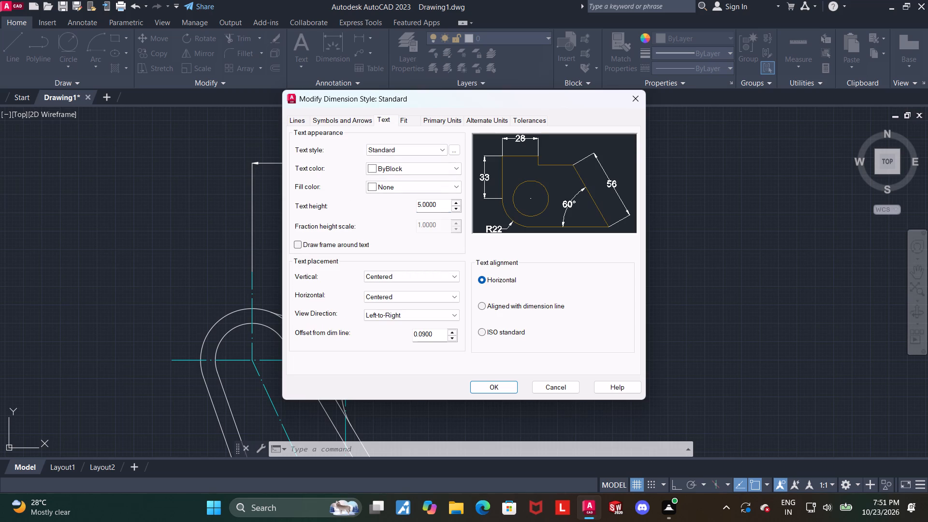
left_click_drag(447, 206, 364, 203)
key("8")
key("Return")
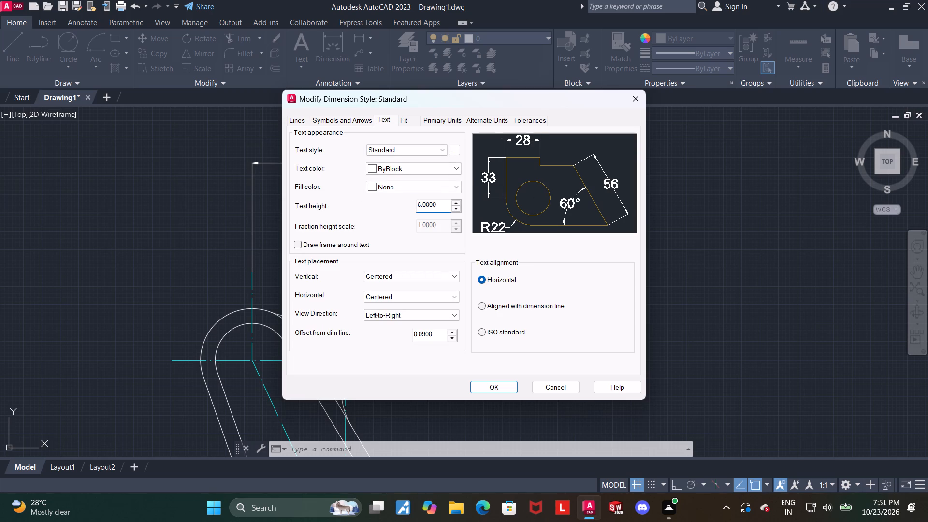
left_click(325, 115)
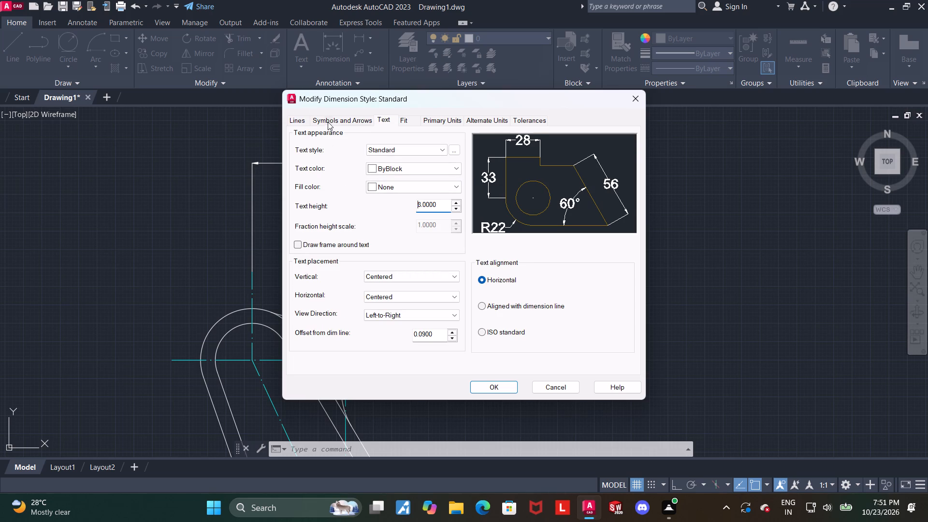
left_click(328, 124)
left_click_drag(326, 243, 130, 220)
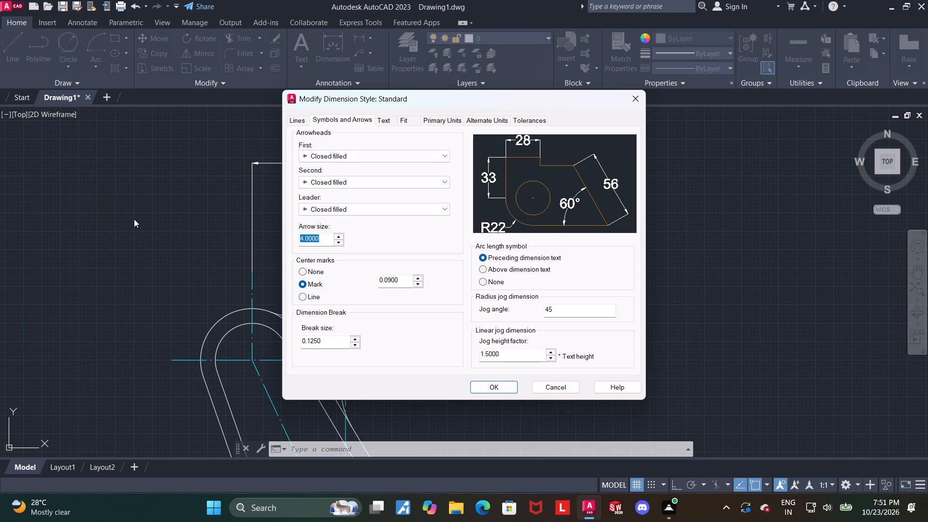
key("7")
key("Return")
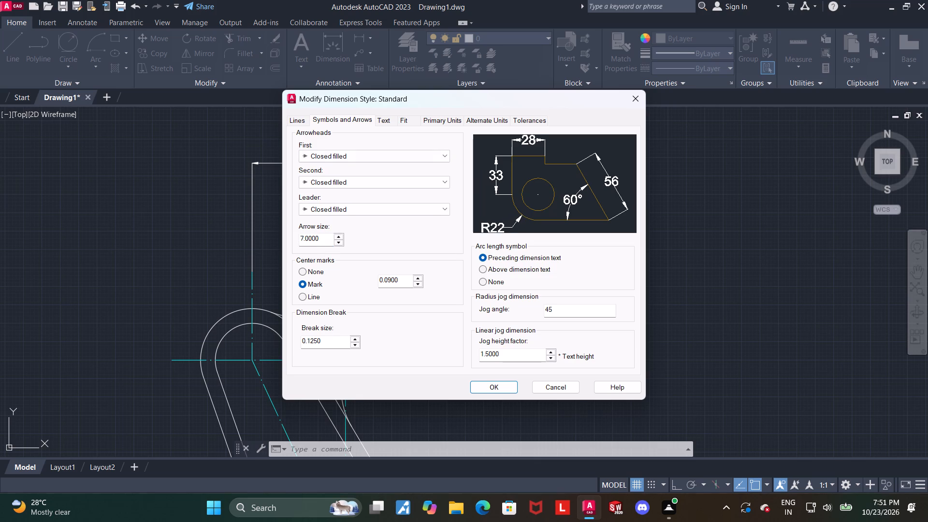
left_click(493, 390)
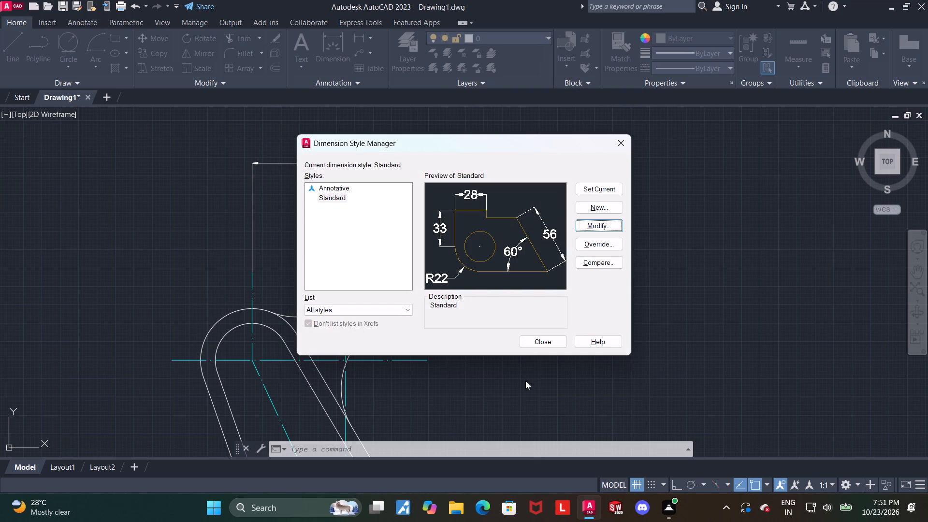
left_click(533, 347)
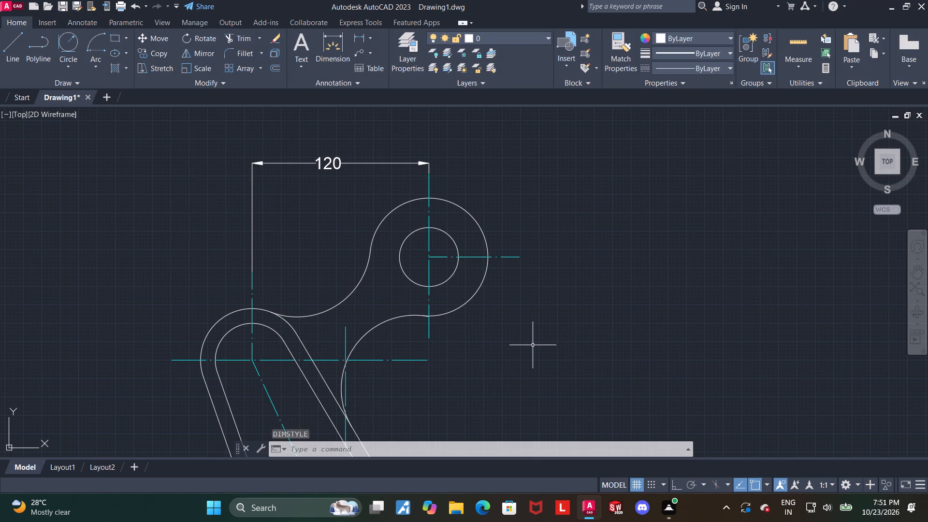
Dimension the vertical distance between the horizontal centre lines of the slot's upper end and the upper arm's circles.
scroll(495, 343, "down", 1)
middle_click_drag(528, 339, 484, 285)
key("Escape")
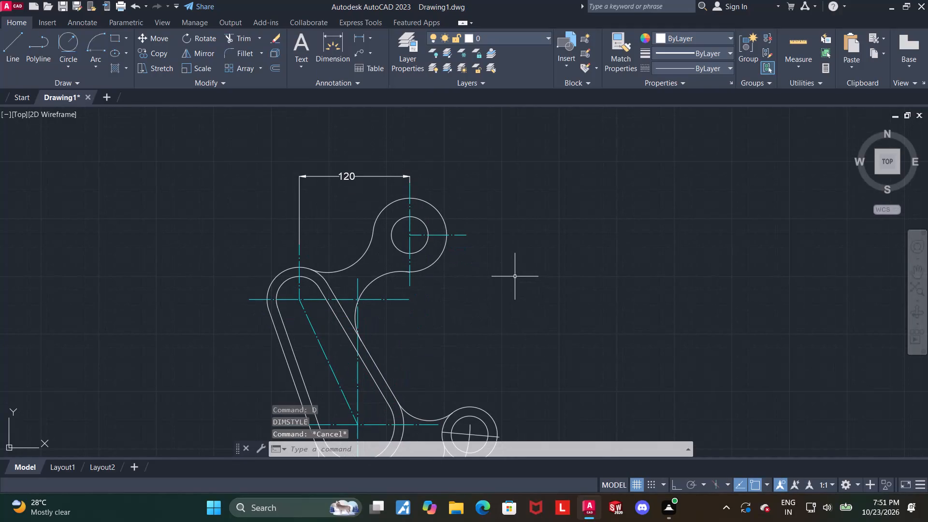
scroll(515, 276, "up", 1)
left_click(326, 43)
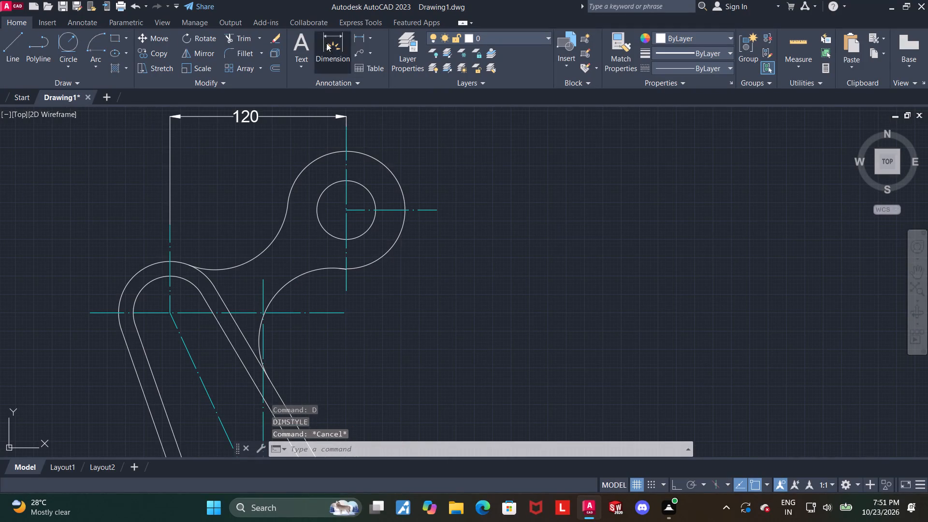
left_click(344, 313)
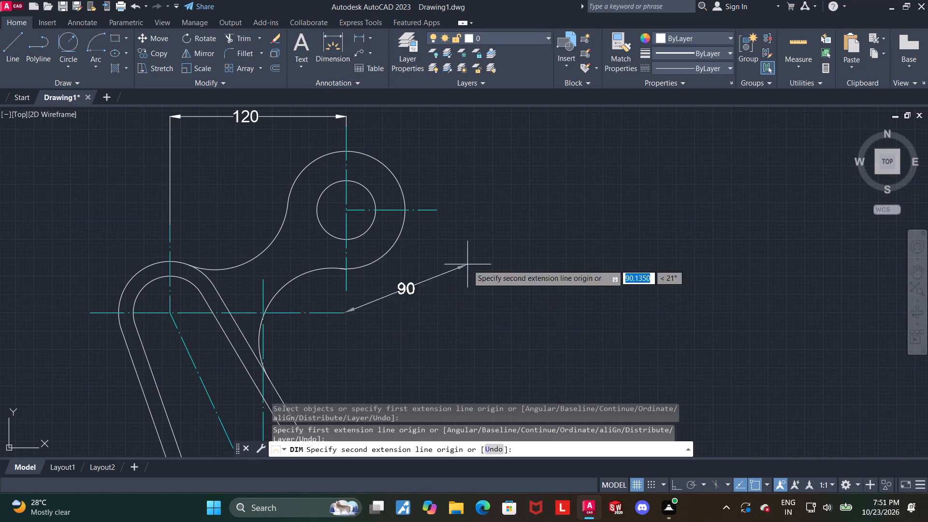
left_click(437, 211)
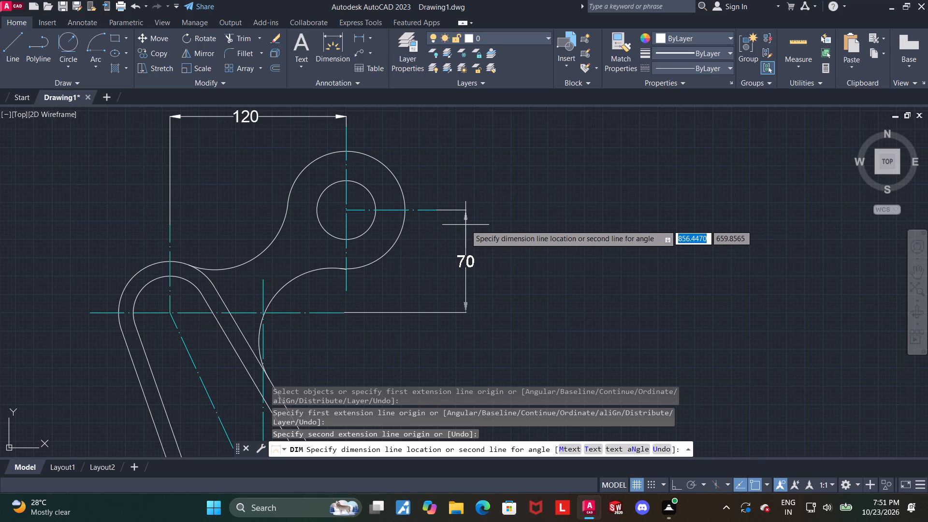
left_click(465, 225)
key("Escape")
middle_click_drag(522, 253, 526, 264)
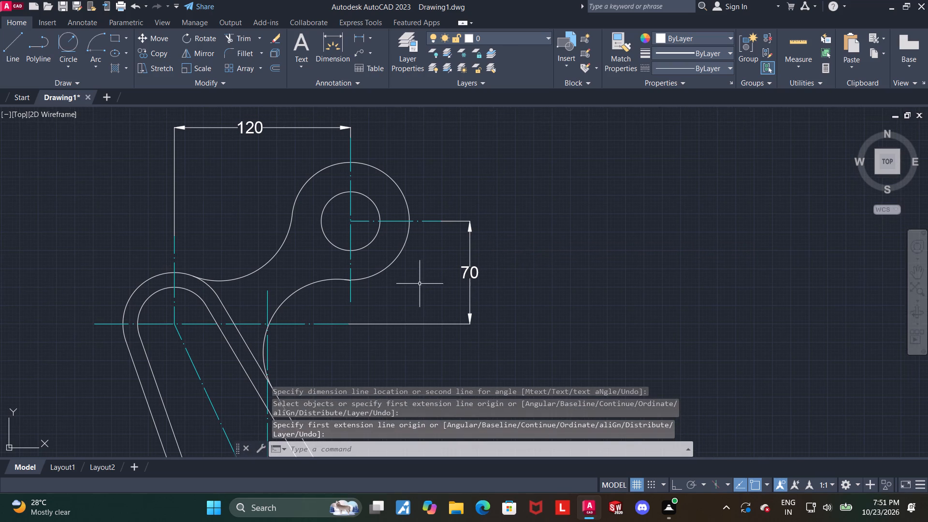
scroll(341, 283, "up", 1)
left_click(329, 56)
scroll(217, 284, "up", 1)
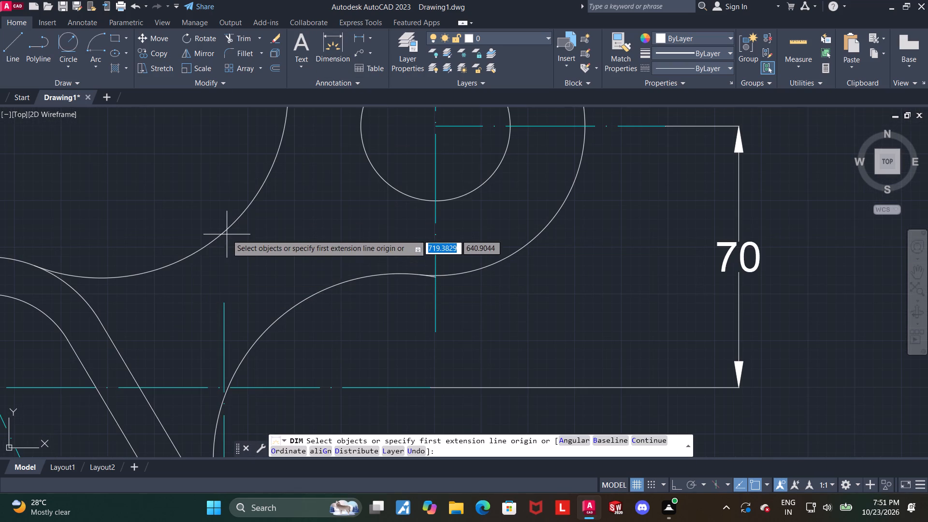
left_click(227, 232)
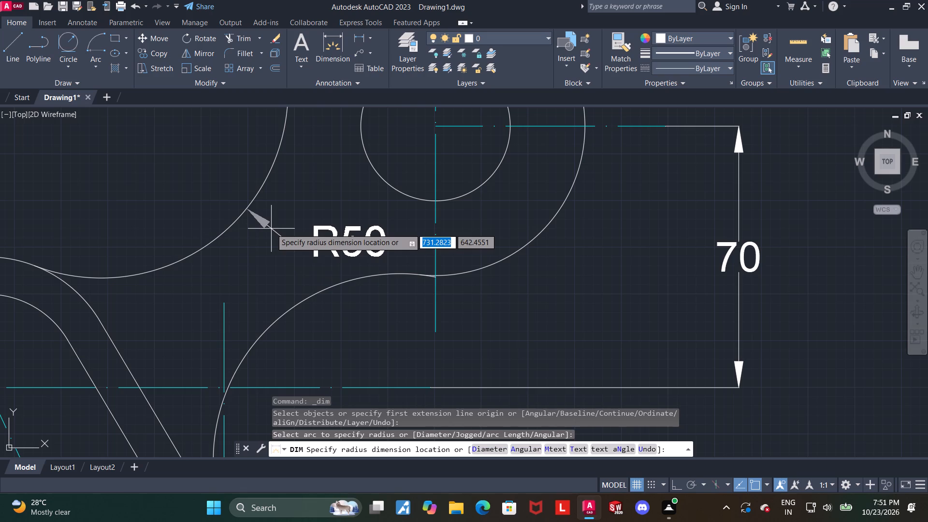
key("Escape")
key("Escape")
Delete the upper connecting arc between the slot's upper end and the upper arm's outer circle.
scroll(267, 232, "down", 3)
left_click(268, 227)
key("Delete")
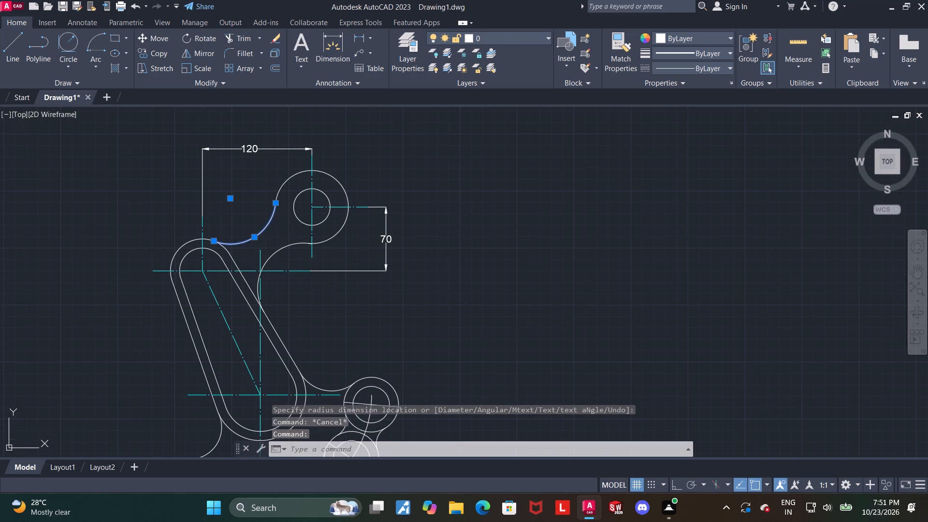
Draw a circle of radius 60 tangent to the slot's outer upper end arc and the upper arm's outer circle.
left_click(70, 38)
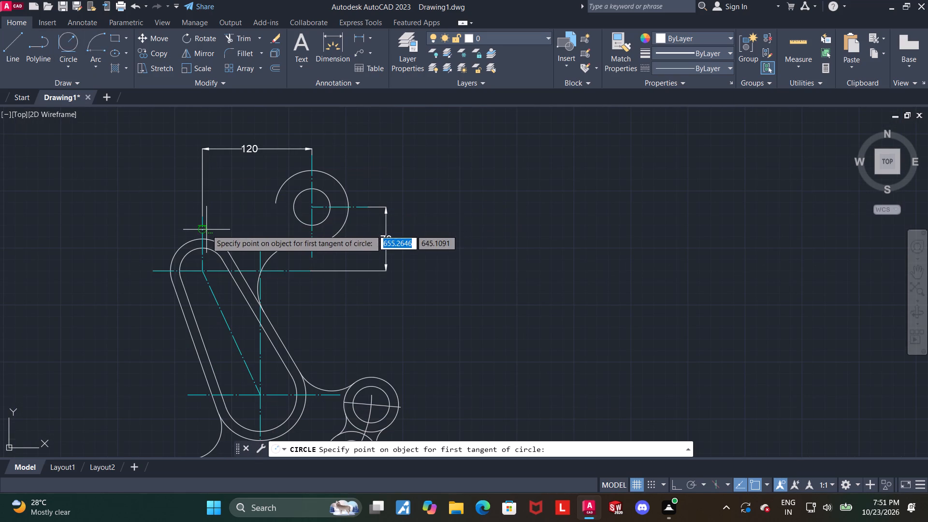
left_click(211, 238)
left_click(277, 189)
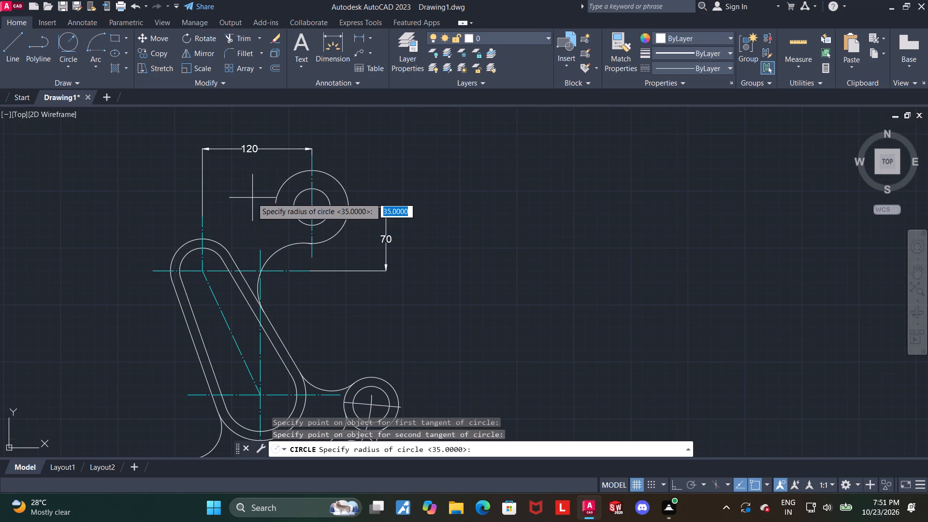
type("60")
key("Return")
key("Escape")
Trim the new tangent circle to a connecting arc and trim the leftover sliver where it meets the upper arm's outer circle.
left_click(236, 37)
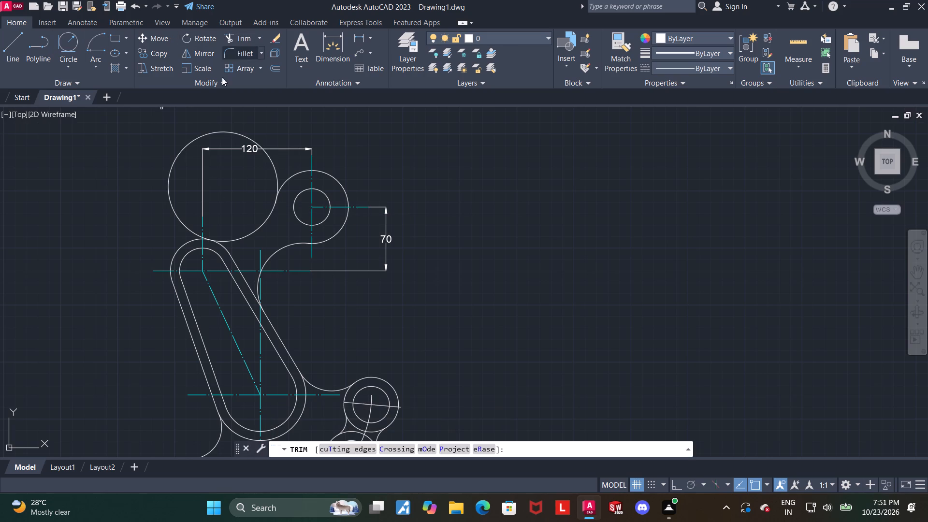
left_click_drag(201, 137, 197, 133)
key("Escape")
scroll(254, 236, "up", 1)
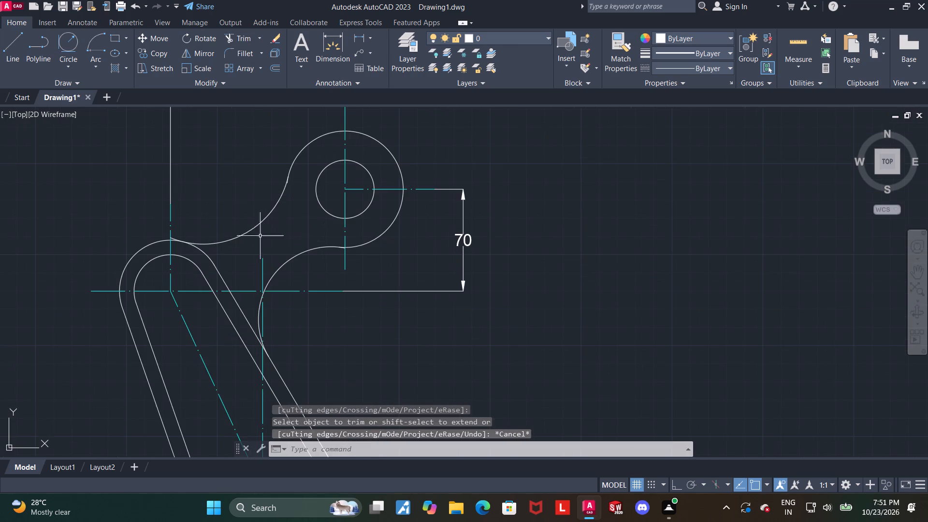
scroll(286, 178, "up", 6)
left_click(240, 36)
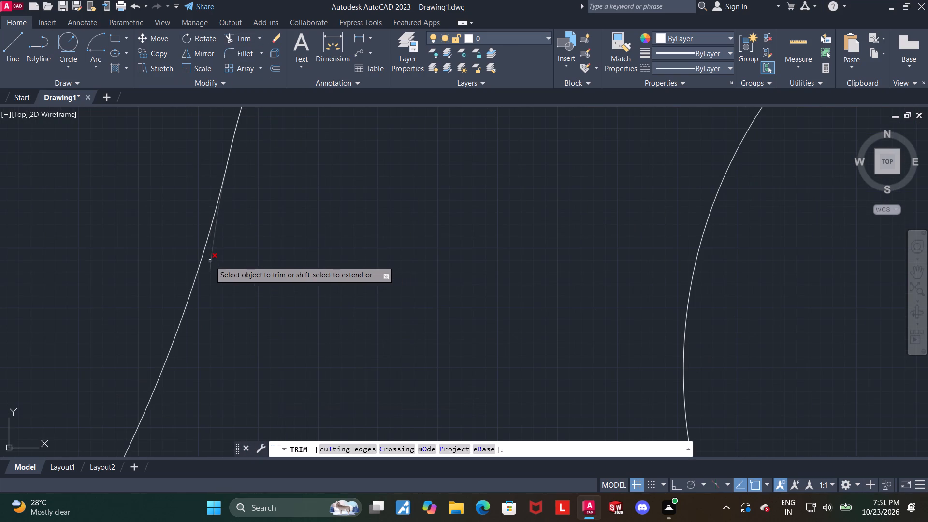
left_click(210, 261)
scroll(283, 263, "down", 5)
key("Escape")
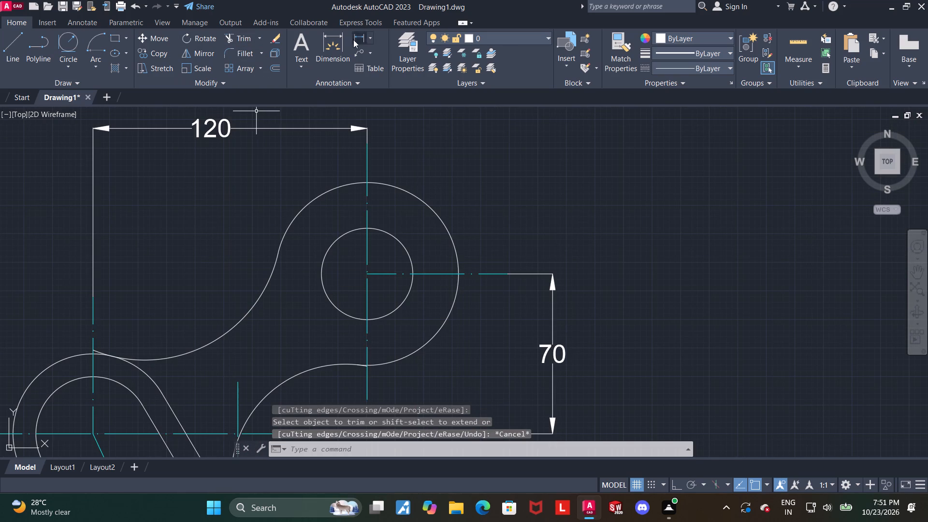
Dimension the radius of the upper connecting arc, placing the text between the arc and the arm's circles.
left_click(342, 40)
left_click(266, 290)
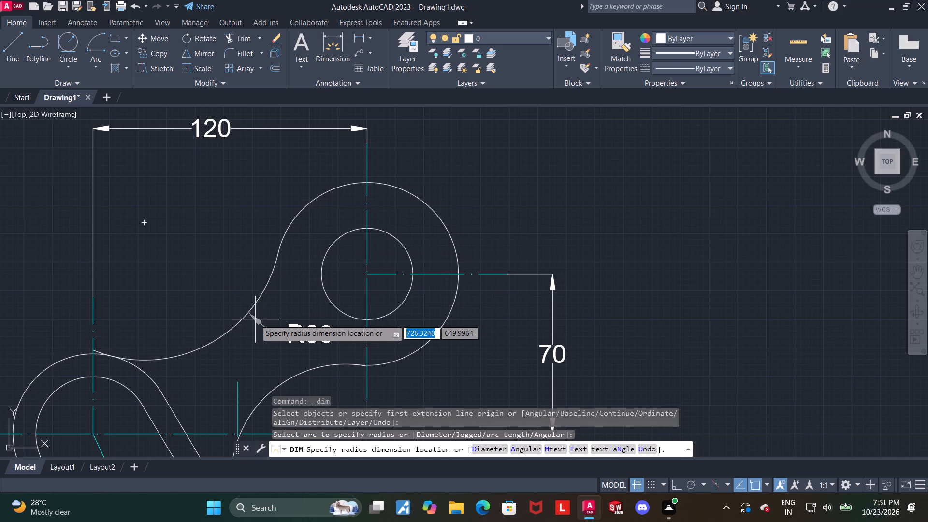
left_click(260, 315)
key("Escape")
Dimension the radius of the lower connecting arc of the upper arm, placing the text below the slot's upper horizontal centre line.
scroll(305, 336, "down", 2)
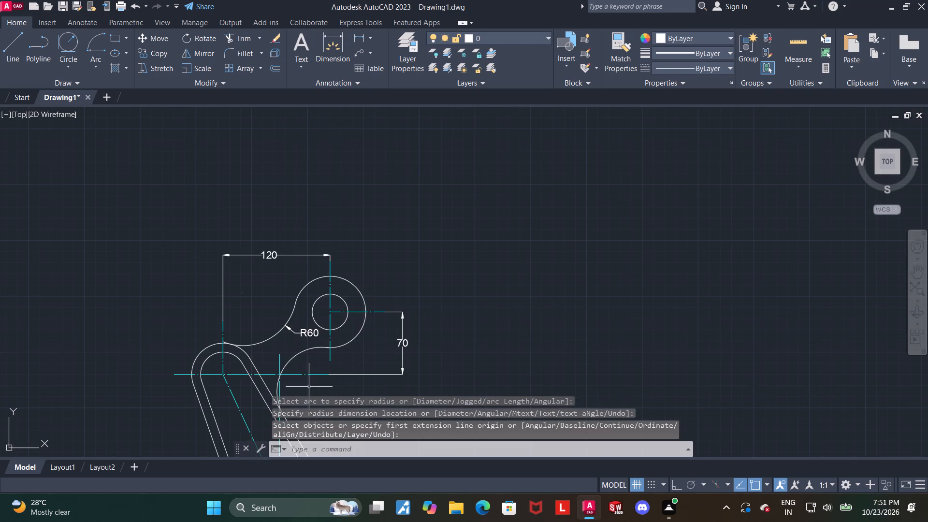
middle_click_drag(318, 353, 318, 280)
scroll(319, 288, "up", 3)
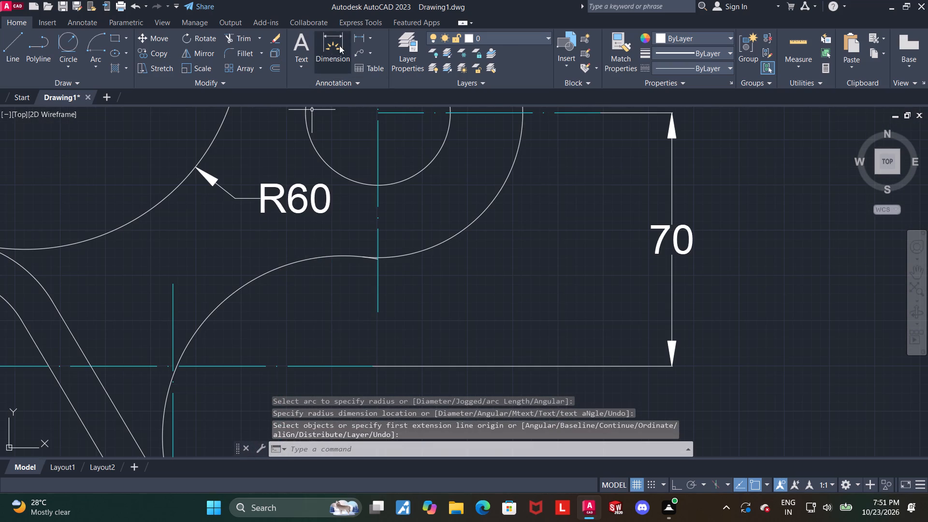
left_click(343, 42)
left_click(254, 278)
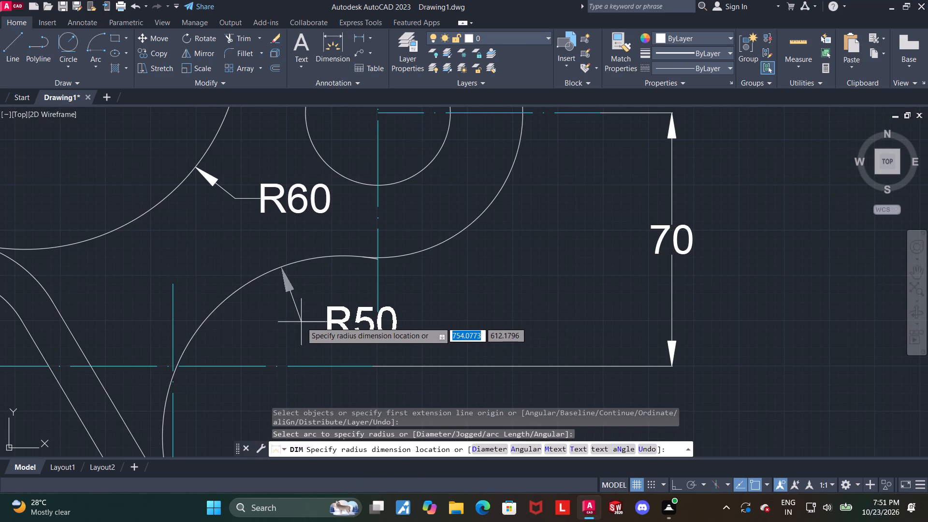
scroll(295, 321, "down", 2)
scroll(314, 348, "up", 2)
left_click(303, 358)
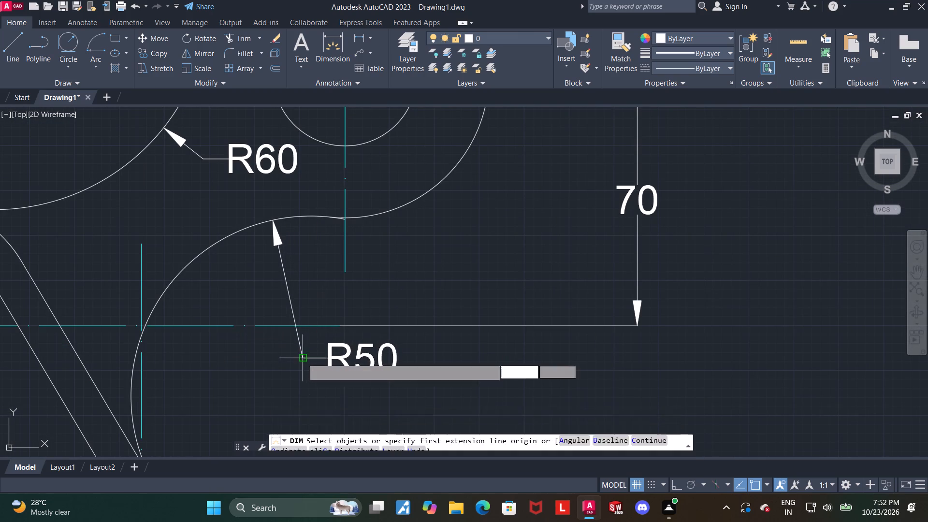
Dimension the radius of the upper arm's outer arc, placing the text outside it to the upper right.
key("Escape")
scroll(488, 330, "down", 2)
middle_click_drag(606, 299, 585, 344)
middle_click_drag(574, 324, 572, 330)
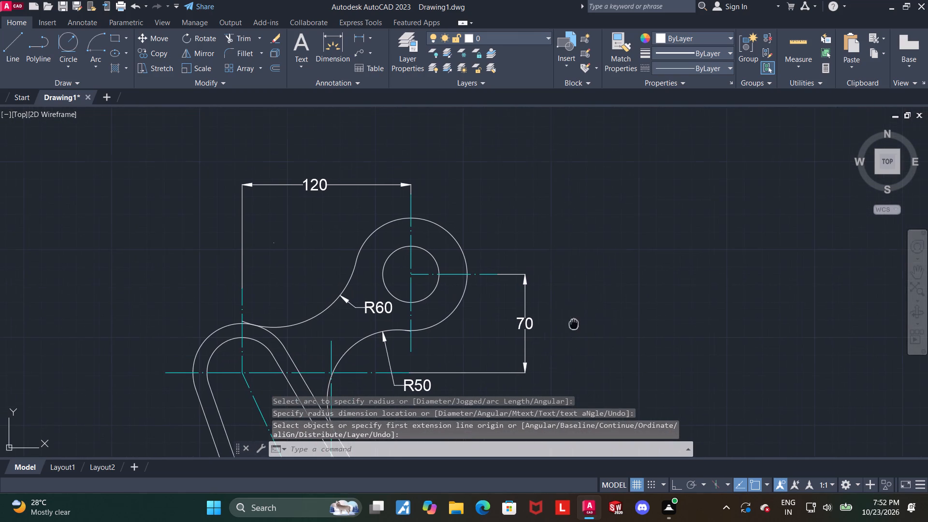
middle_click_drag(572, 330, 560, 363)
scroll(513, 299, "up", 2)
left_click(326, 36)
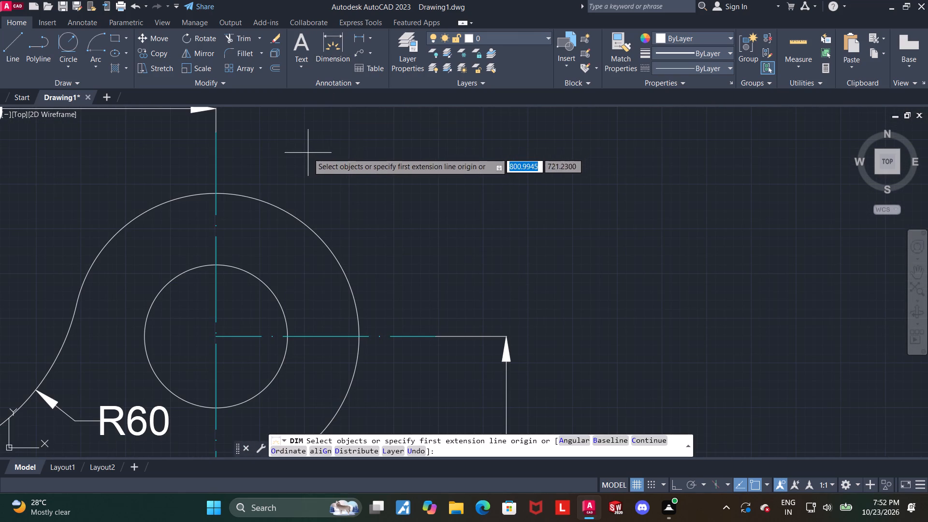
left_click(285, 212)
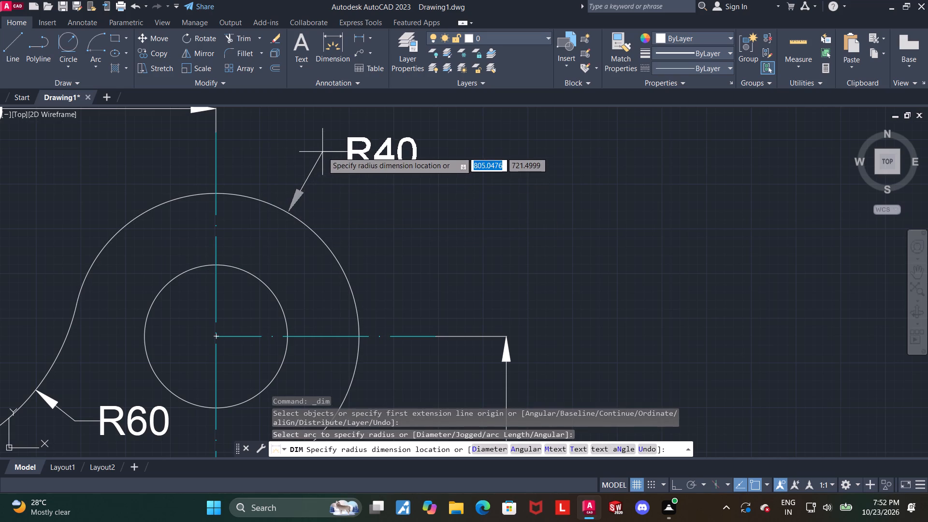
left_click(322, 152)
key("Escape")
Dimension the upper arm's inner circle as a radius instead of a diameter, placing the text just outside the outer arc.
left_click(341, 44)
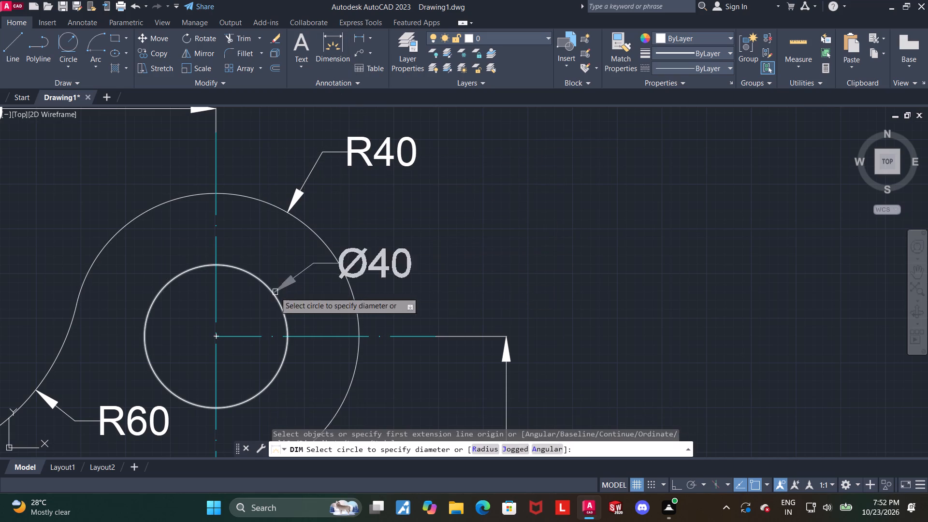
left_click(272, 297)
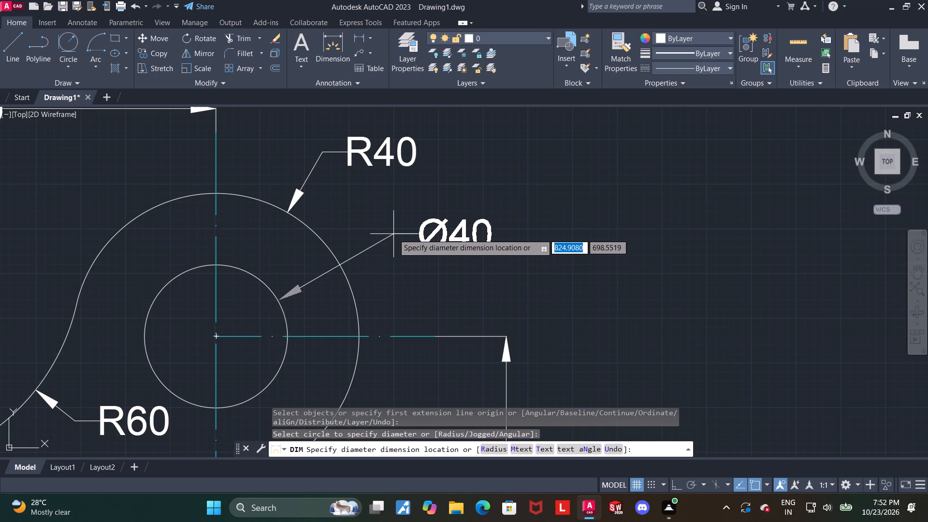
key("r")
key("Return")
left_click(355, 225)
key("Escape")
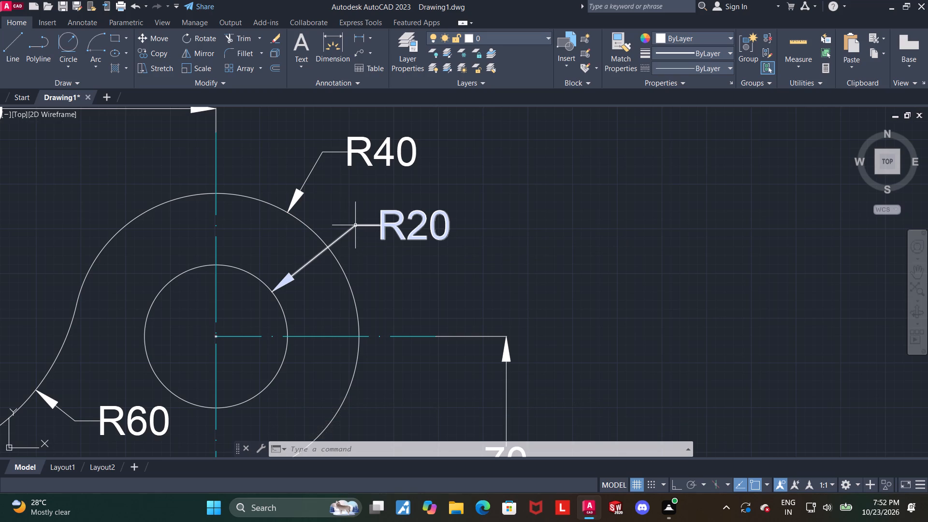
key("Escape")
Dimension the angle between the slot's slanted centre line and the lower end's vertical centre line, placing the text above the slot's upper end.
scroll(296, 195, "down", 3)
middle_click_drag(397, 226, 451, 211)
middle_click_drag(356, 333, 381, 271)
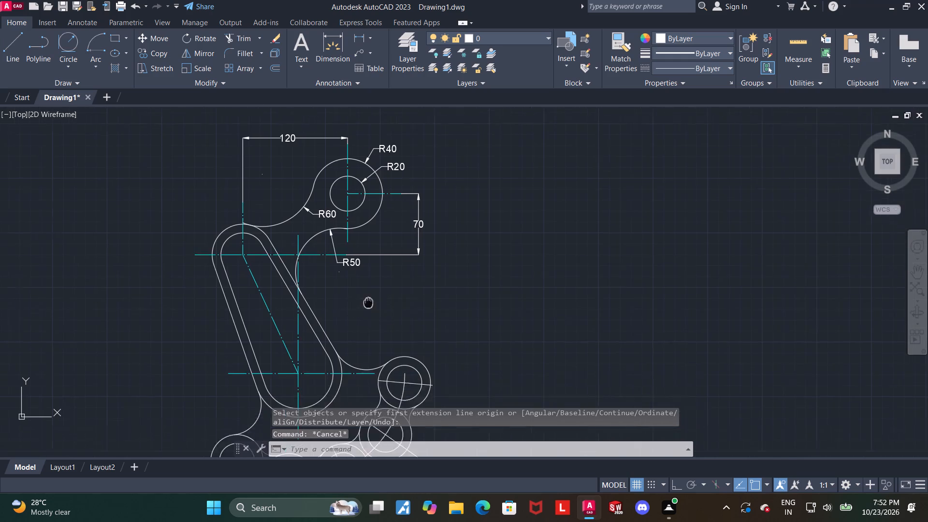
middle_click_drag(381, 271, 394, 237)
key("Escape")
scroll(375, 140, "up", 2)
left_click(327, 56)
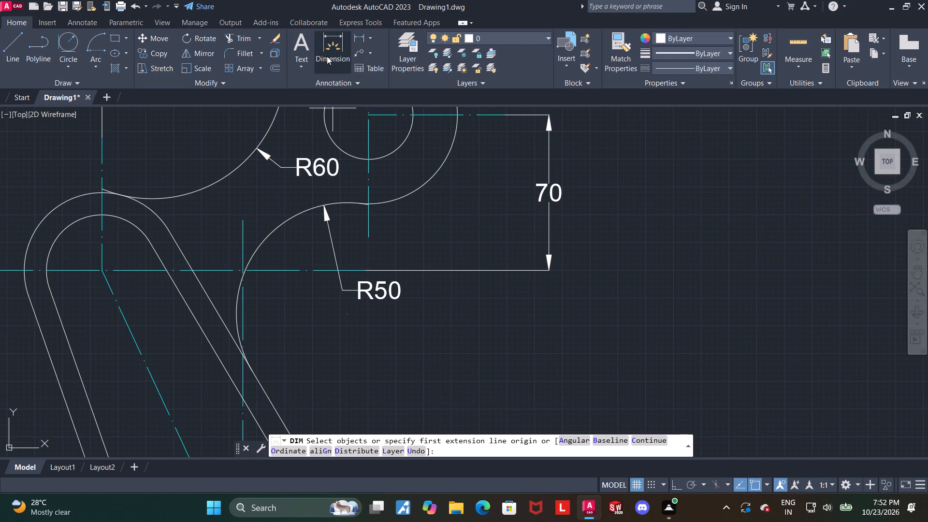
scroll(351, 103, "down", 1)
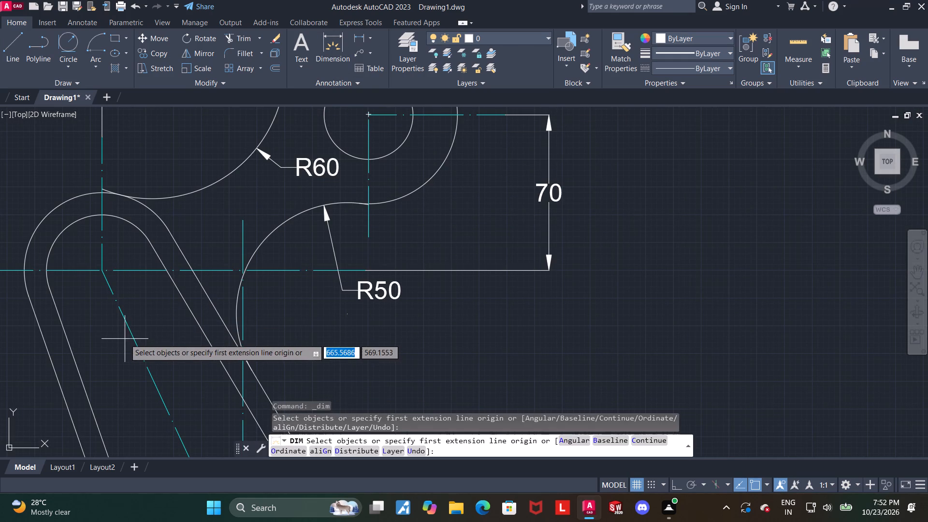
left_click(129, 331)
left_click(241, 241)
scroll(240, 241, "down", 2)
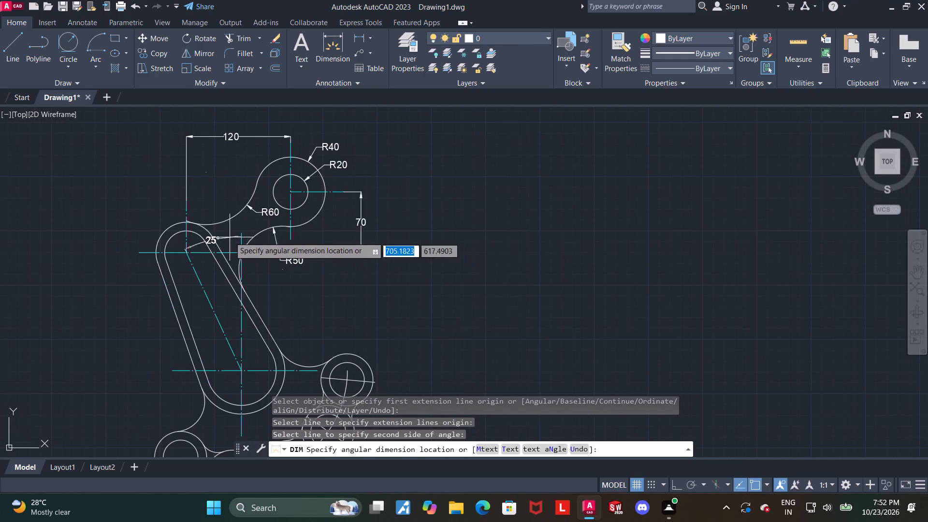
scroll(201, 194, "up", 1)
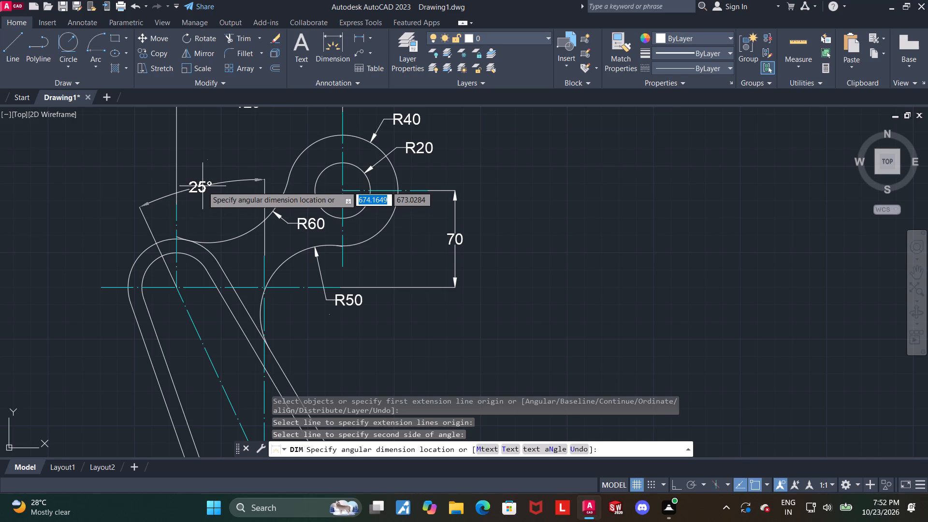
left_click(203, 186)
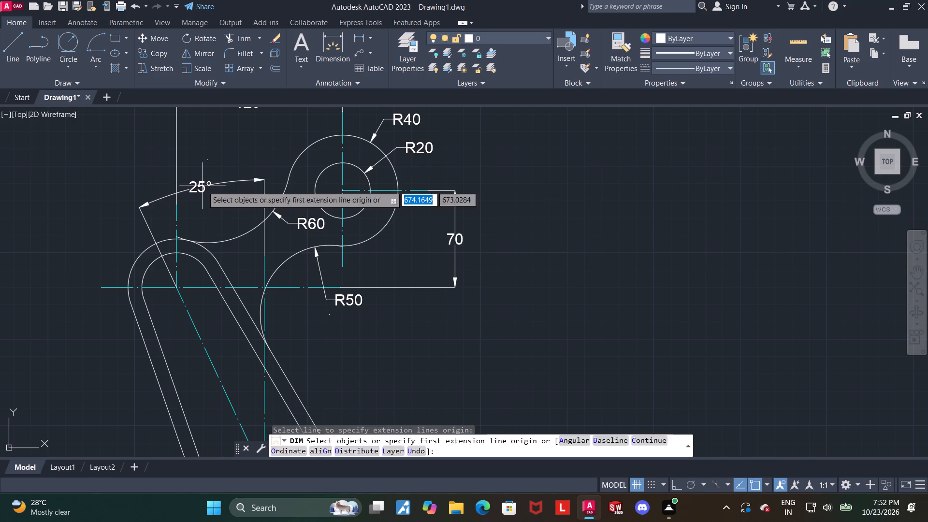
key("Escape")
Dimension the radius of the slot's outer upper end arc, placing the text outside to its upper left.
scroll(271, 253, "up", 2)
scroll(267, 261, "down", 3)
middle_click_drag(405, 295, 417, 276)
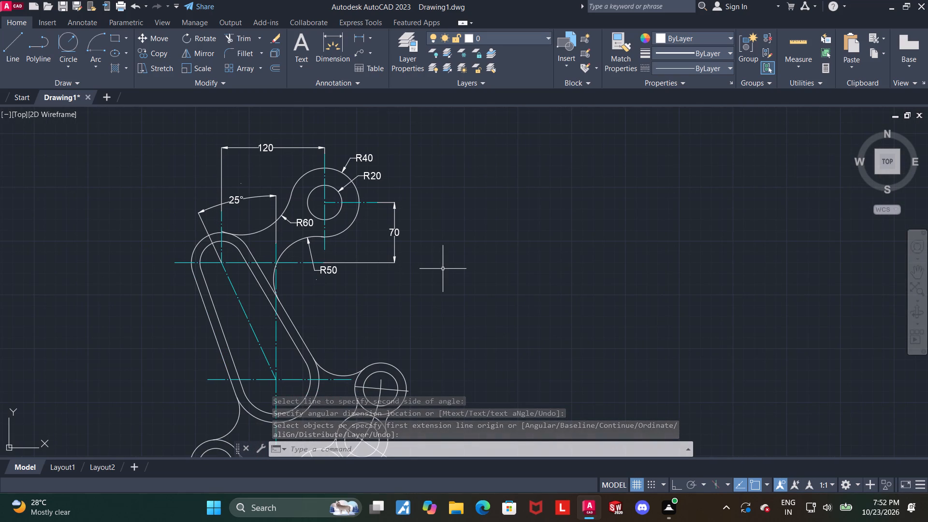
middle_click_drag(446, 268, 498, 223)
scroll(231, 184, "up", 4)
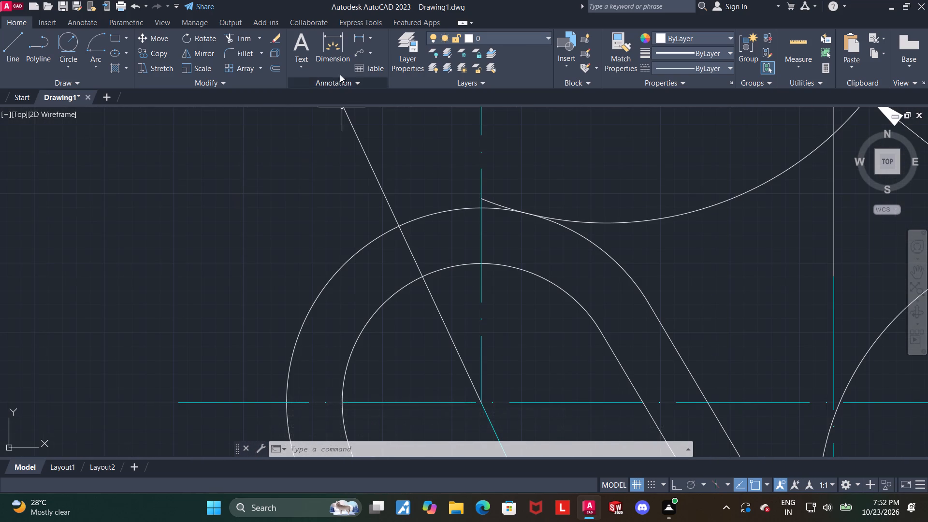
left_click(334, 42)
left_click(320, 292)
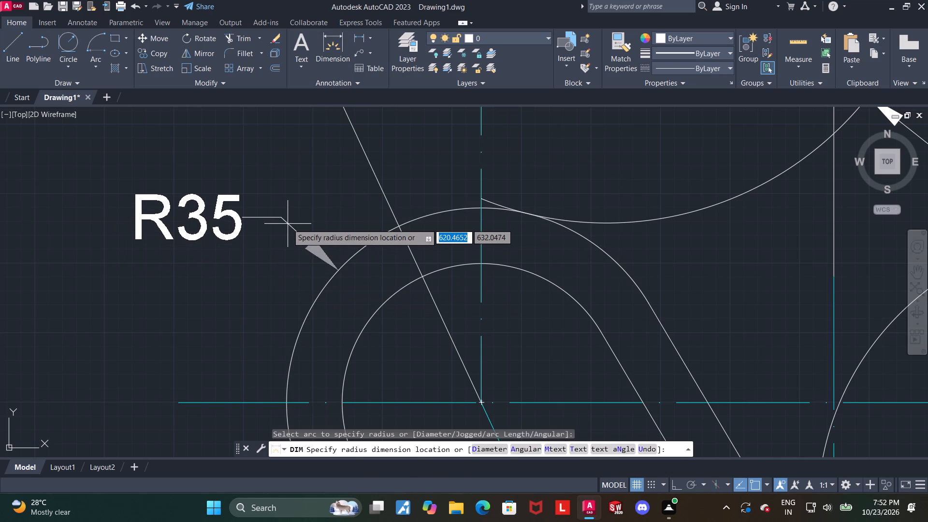
left_click(309, 190)
key("Escape")
Dimension the radius of the slot's inner upper end arc, placing the text outside the slot below the outer arc's radius.
left_click(333, 37)
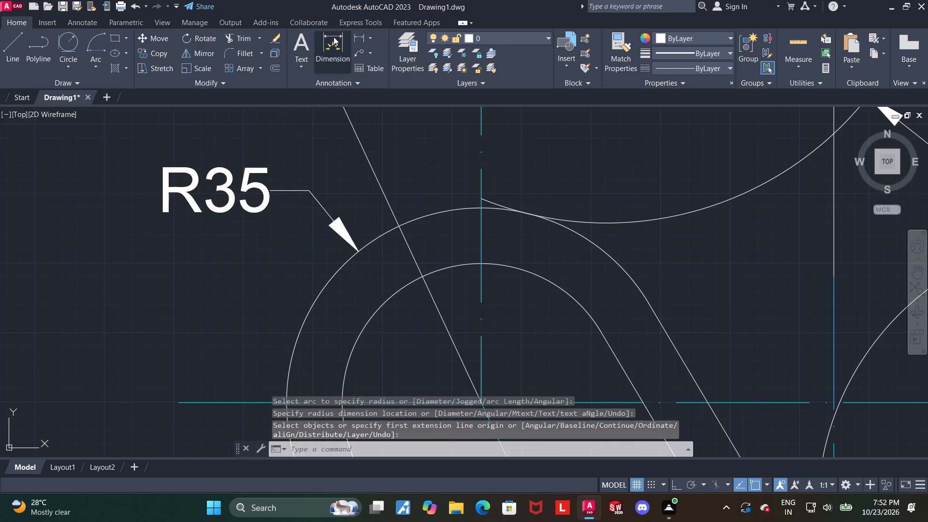
left_click(377, 310)
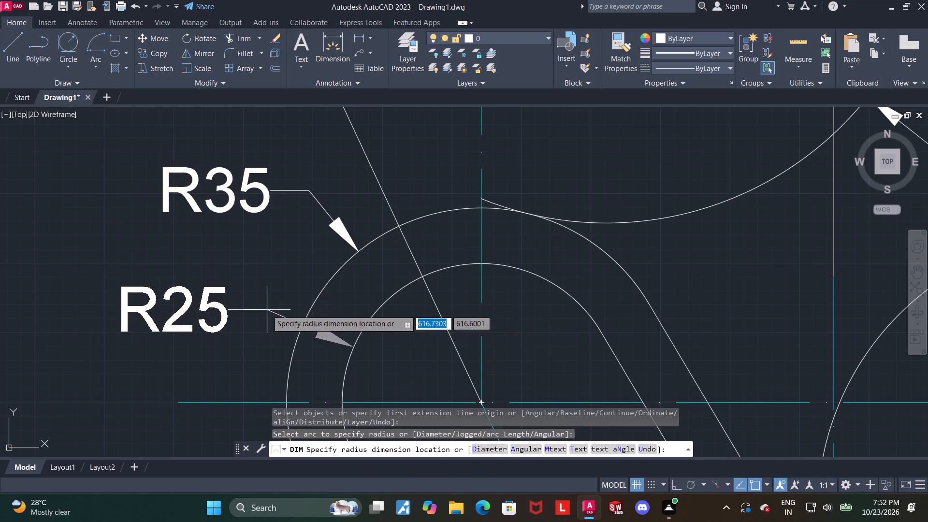
left_click(249, 304)
key("Escape")
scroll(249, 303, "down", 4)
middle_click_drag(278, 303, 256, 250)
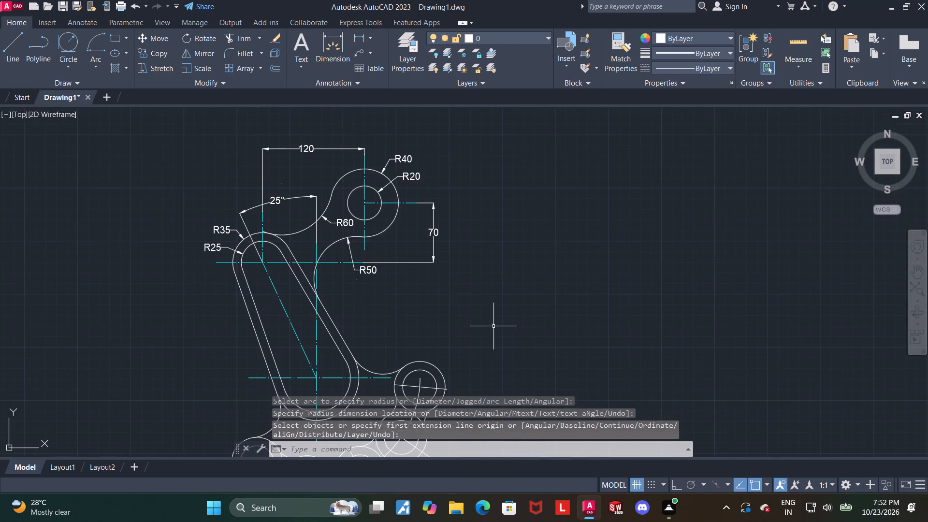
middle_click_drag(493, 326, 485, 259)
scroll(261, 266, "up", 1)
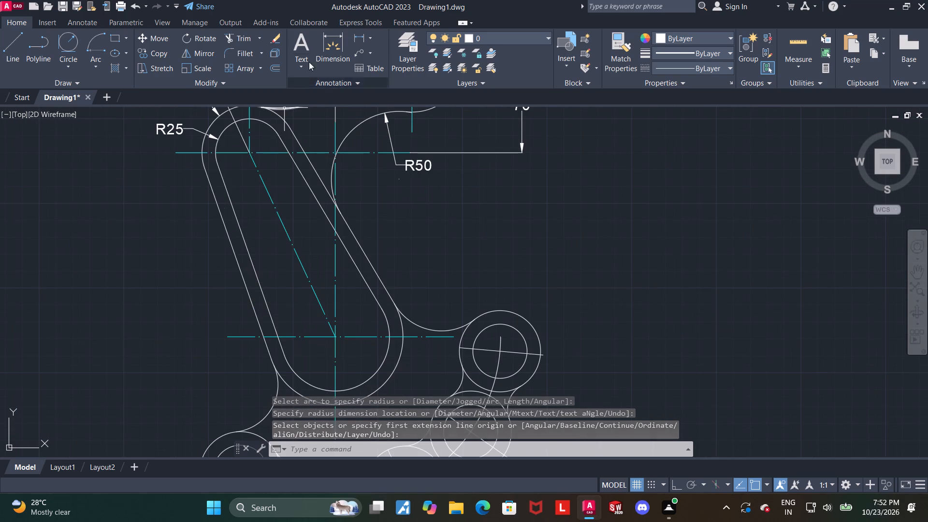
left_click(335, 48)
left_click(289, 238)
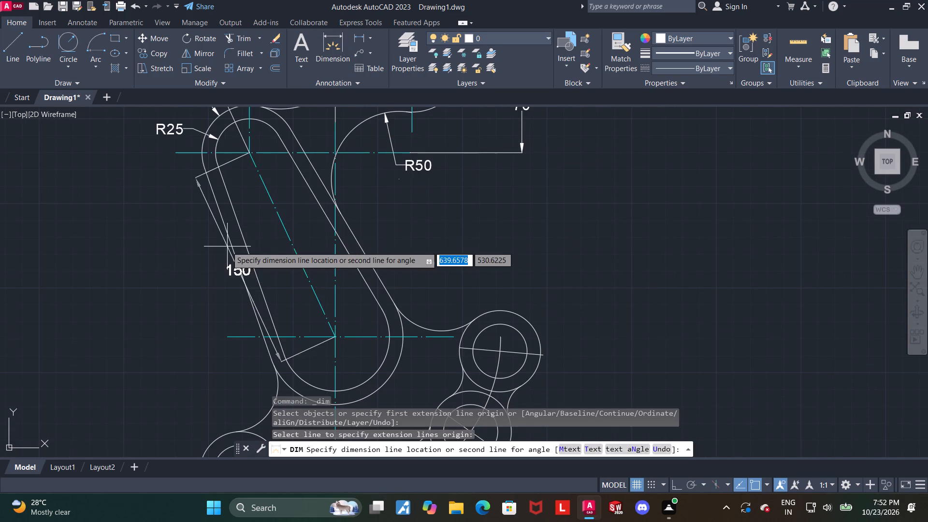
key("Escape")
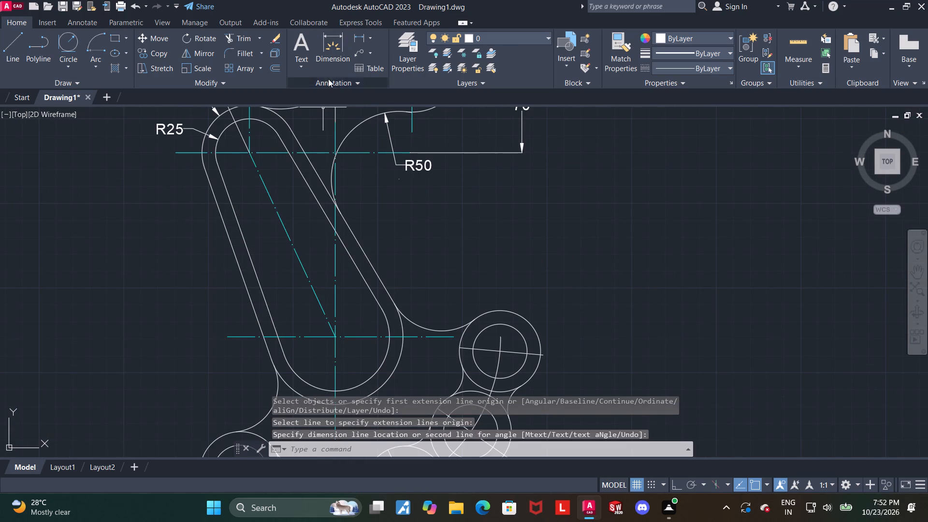
Add an aligned length dimension to the slot's slanted centre line, placing it inside the slot to the line's left.
left_click(329, 54)
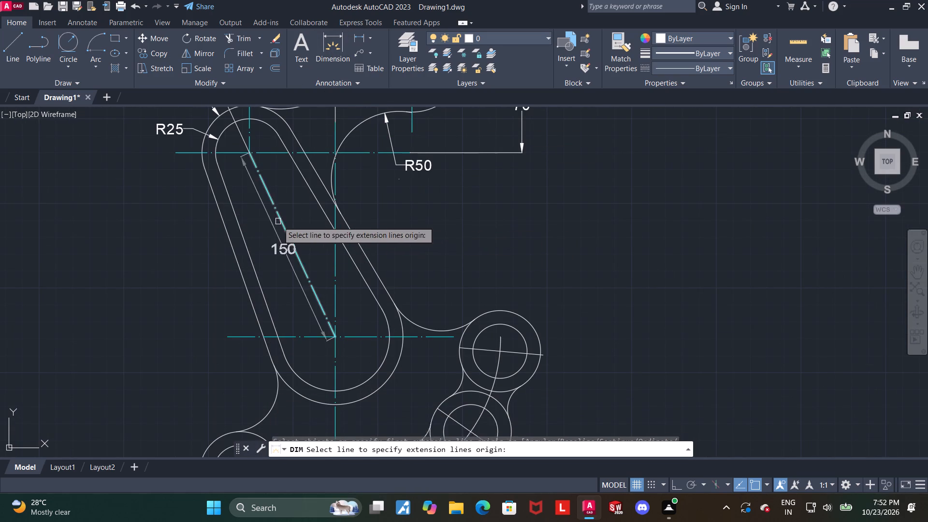
left_click(278, 221)
left_click(262, 232)
key("Escape")
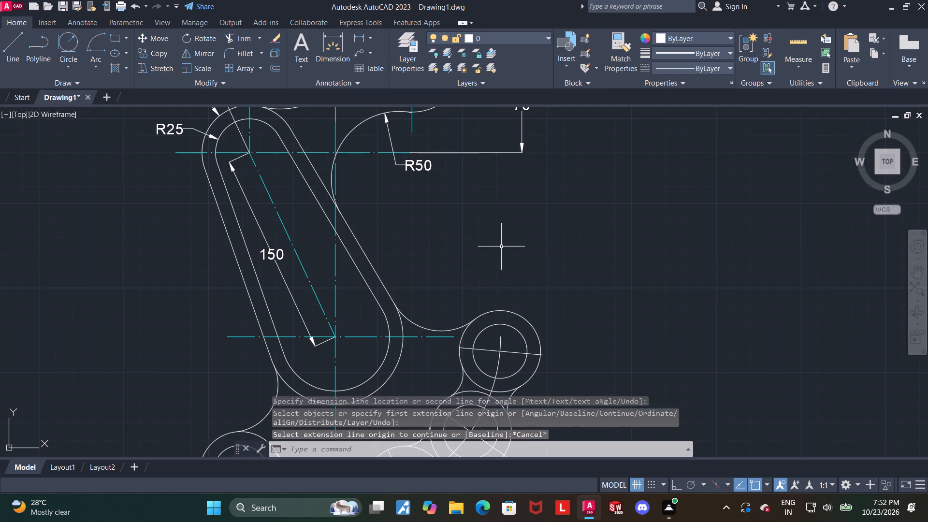
Dimension the radius of the slot's outer lower end arc, placing the text outside to the left of the slot.
left_click(327, 36)
scroll(336, 72, "down", 1)
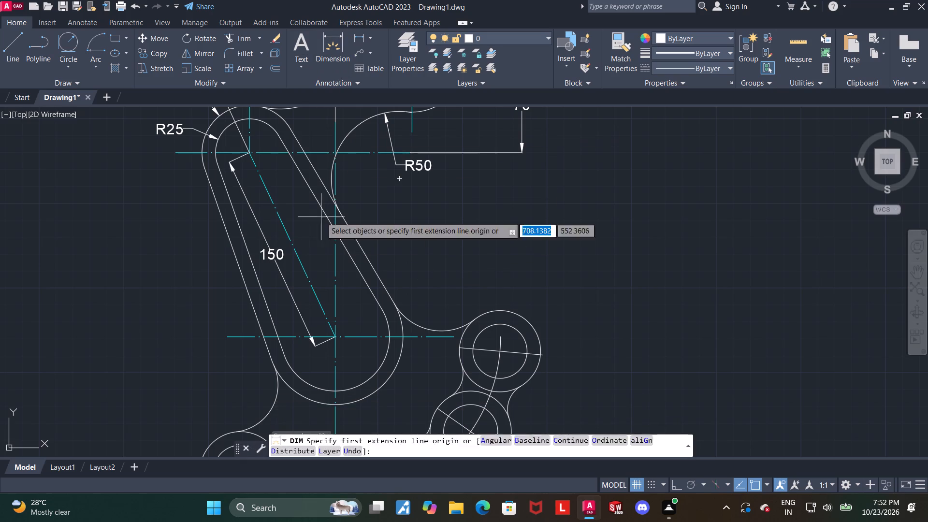
scroll(275, 350, "down", 2)
scroll(284, 380, "up", 3)
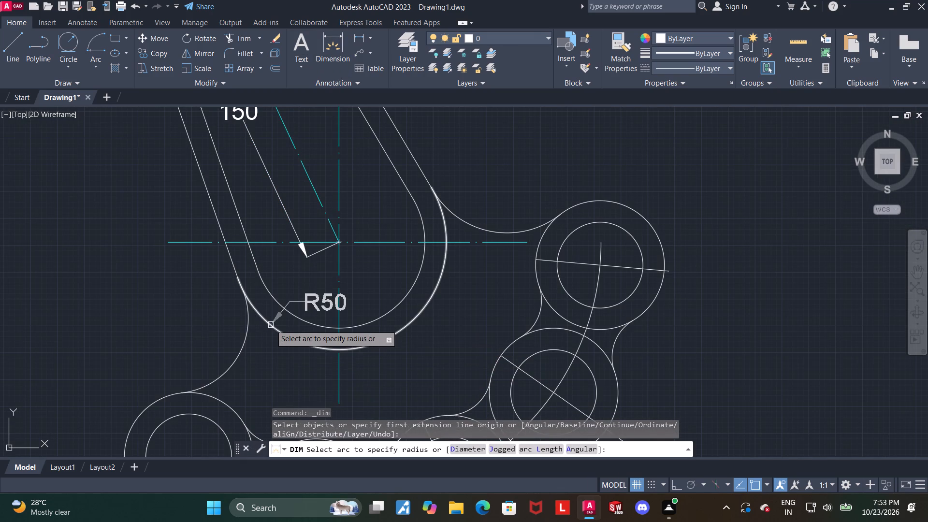
left_click(271, 325)
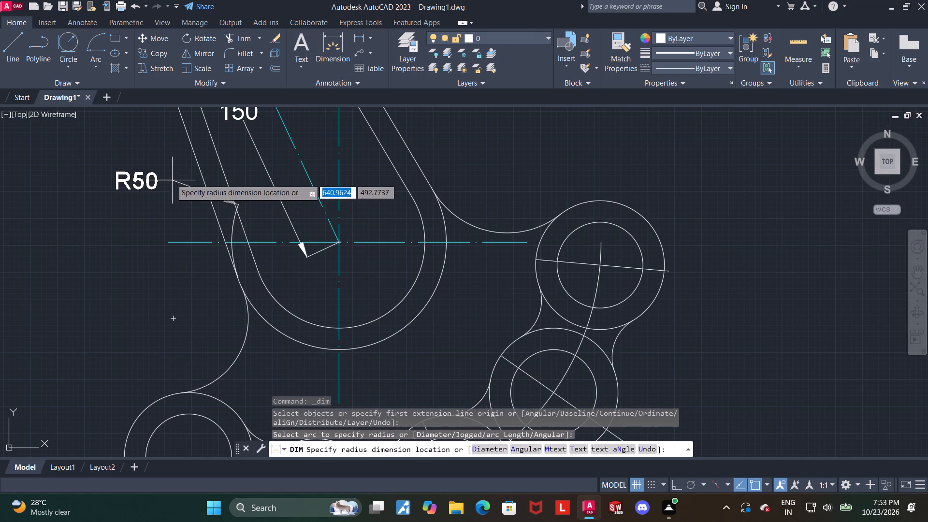
left_click(164, 175)
key("Escape")
Dimension the radius of the slot's inner lower end arc, placing the text outside the slot below the outer arc's radius.
left_click(341, 40)
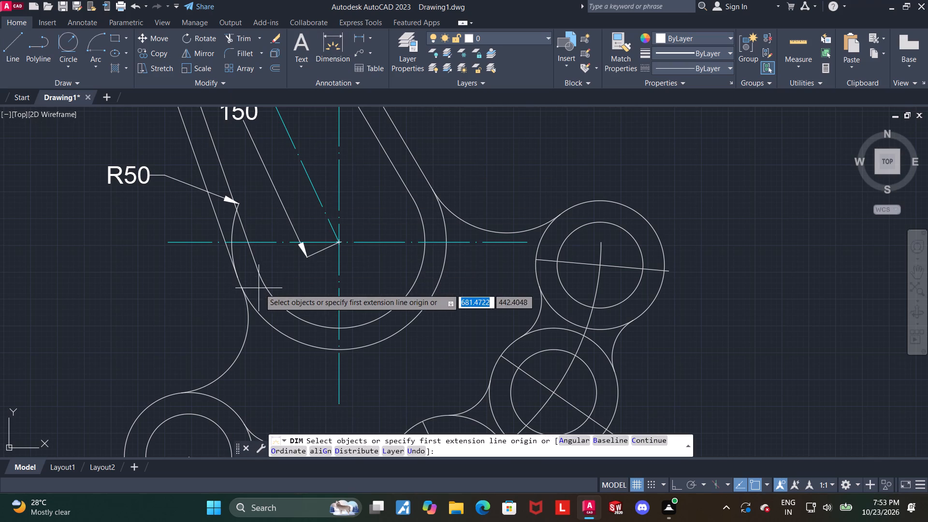
left_click(266, 291)
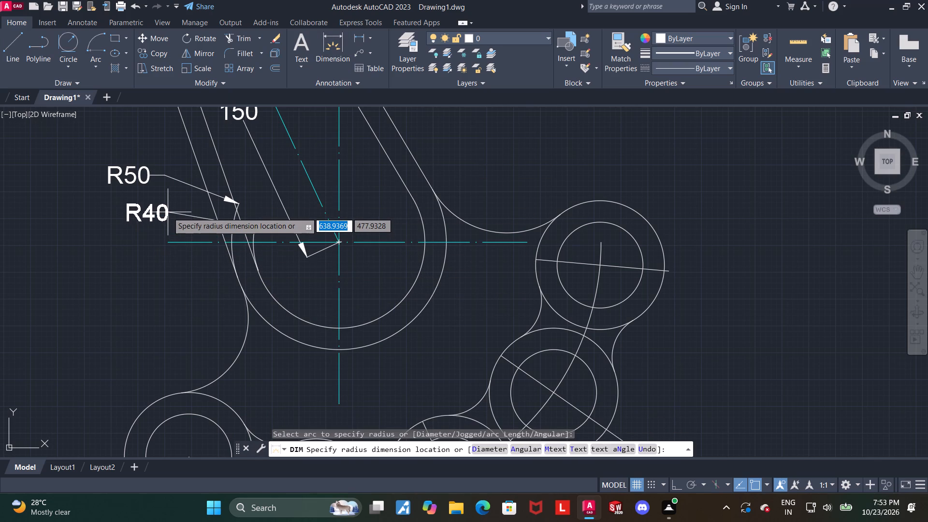
left_click(168, 212)
key("Escape")
Dimension the radius of the arc joining the slot's right side to the uppermost circle pair, placing the text above the arc.
scroll(581, 209, "down", 1)
middle_click_drag(577, 204, 541, 264)
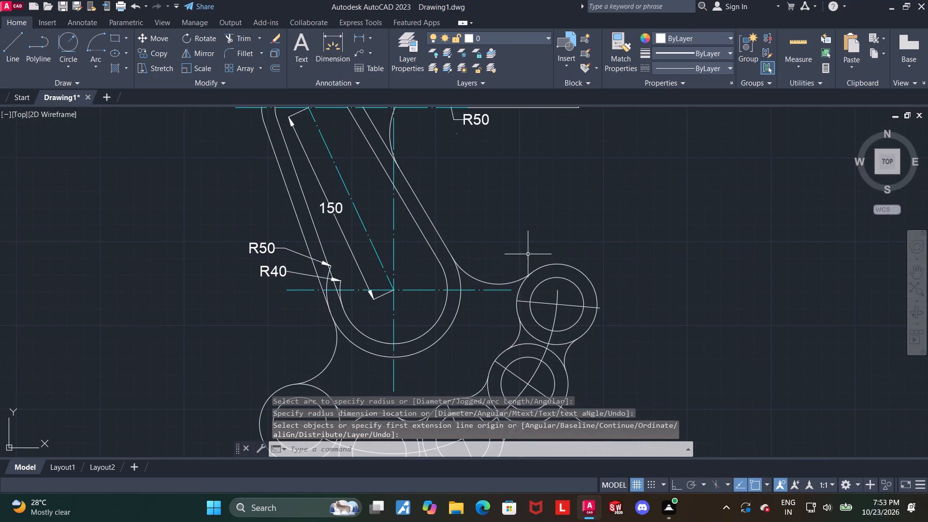
scroll(519, 256, "up", 2)
left_click(339, 37)
scroll(428, 294, "up", 1)
left_click(350, 301)
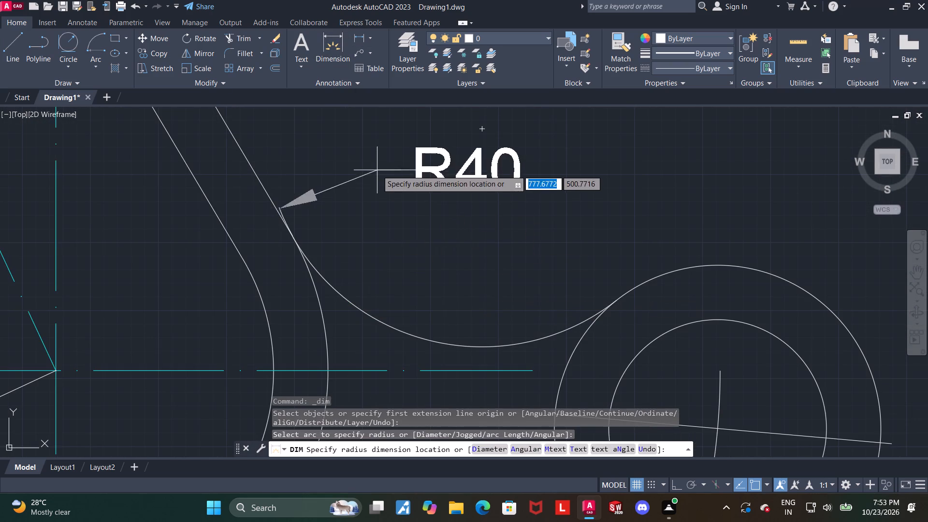
left_click(413, 230)
key("Escape")
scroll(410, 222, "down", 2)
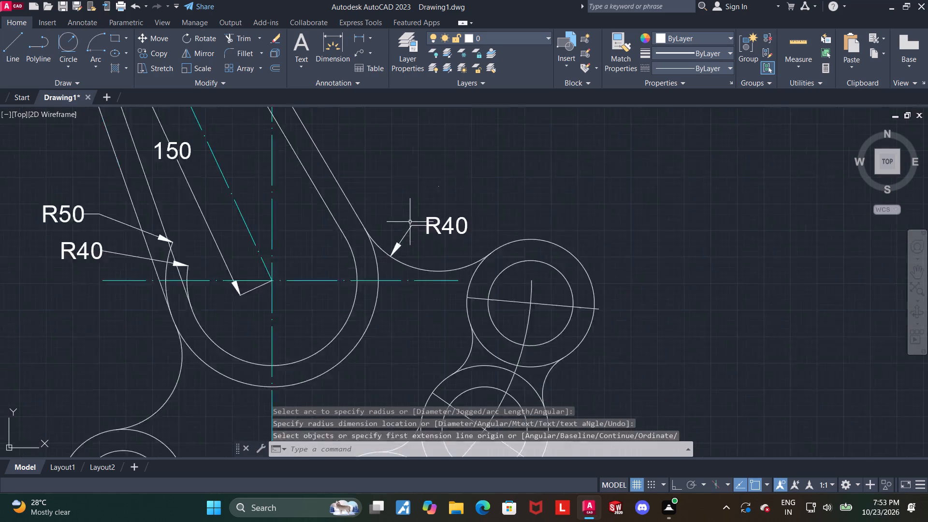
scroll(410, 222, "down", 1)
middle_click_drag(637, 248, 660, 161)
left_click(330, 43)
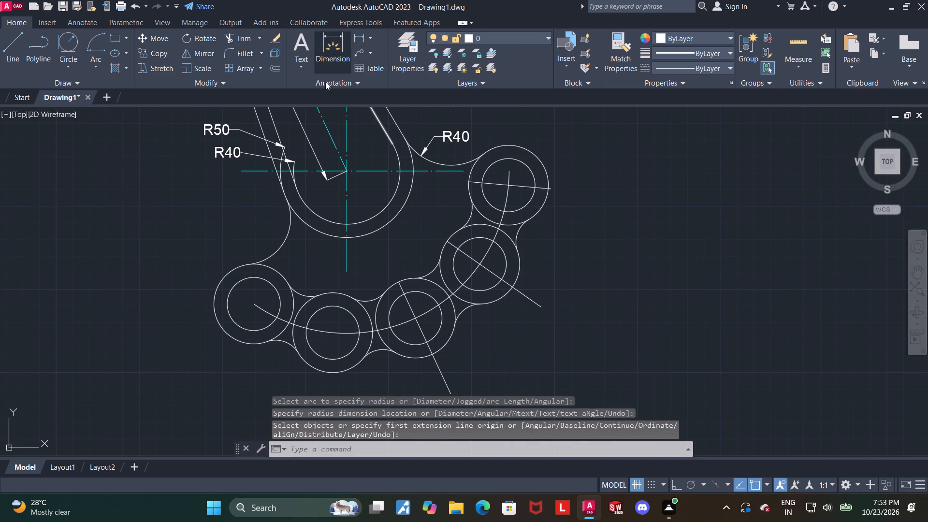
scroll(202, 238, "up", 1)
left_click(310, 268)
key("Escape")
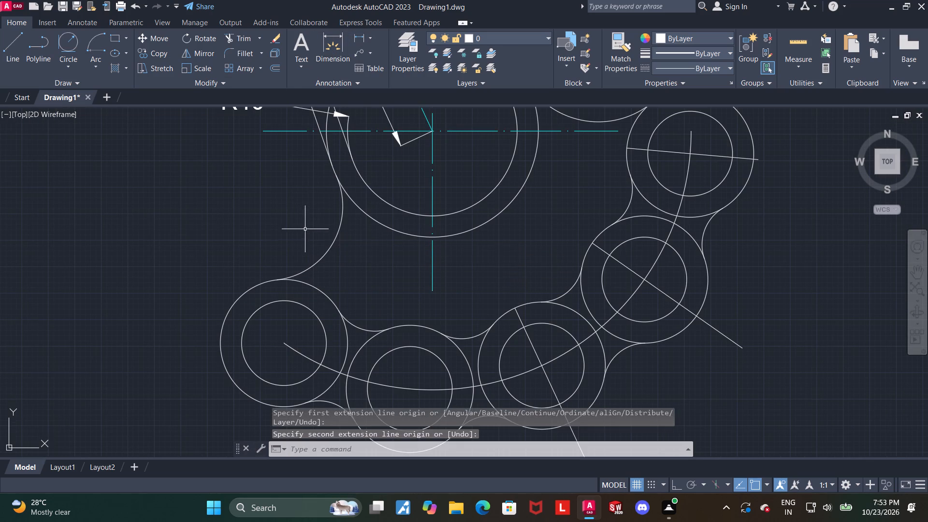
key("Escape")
Dimension the radius of the arc joining the slot's lower left side to the leftmost circle pair, placing the text left of the arc.
left_click(334, 46)
scroll(312, 232, "up", 3)
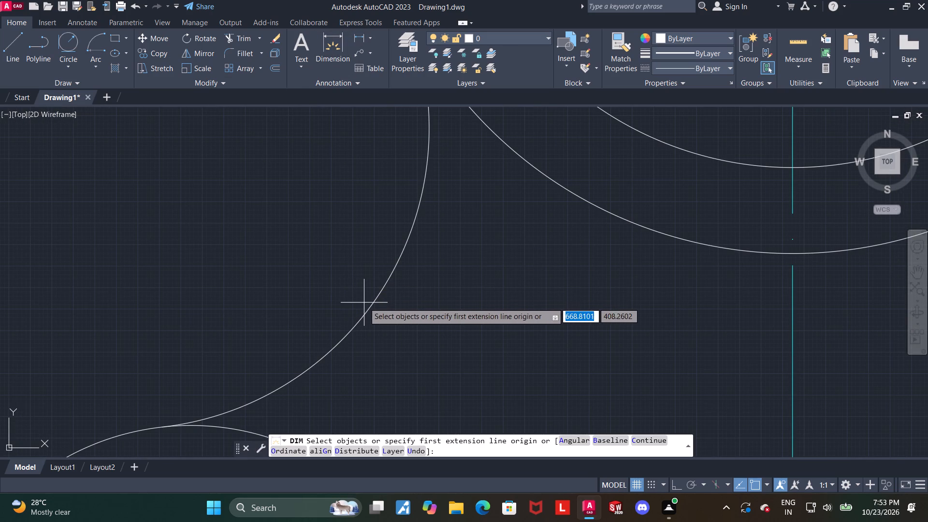
left_click(368, 305)
left_click(333, 238)
key("Escape")
scroll(334, 238, "down", 3)
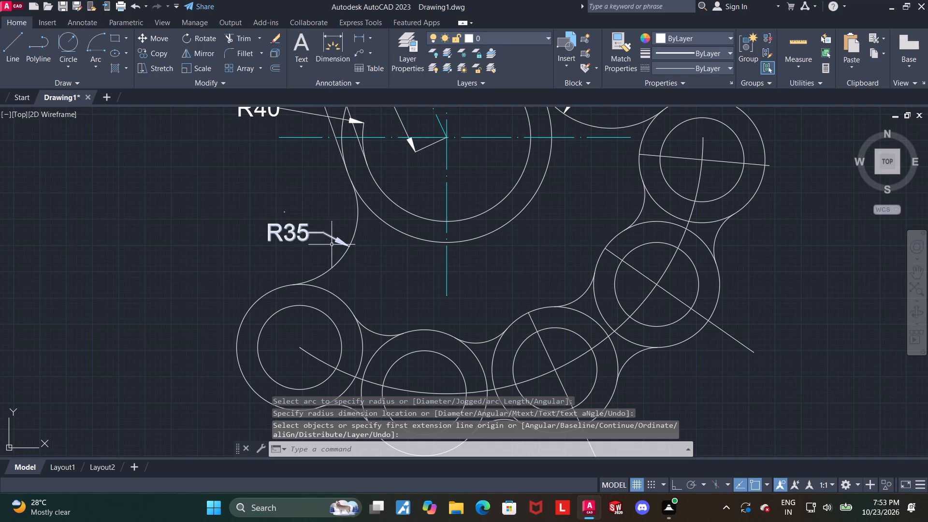
Dimension the vertical distance from the slot's lower horizontal centre line to the leftmost circle pair's centre, placing it left of the part.
scroll(336, 266, "down", 2)
middle_click_drag(332, 269, 323, 232)
scroll(321, 232, "up", 1)
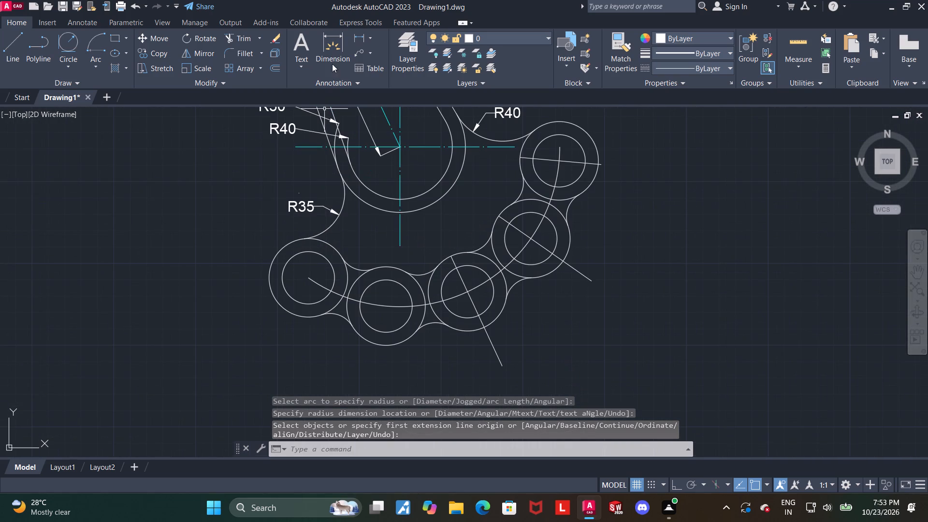
left_click(331, 50)
left_click(294, 148)
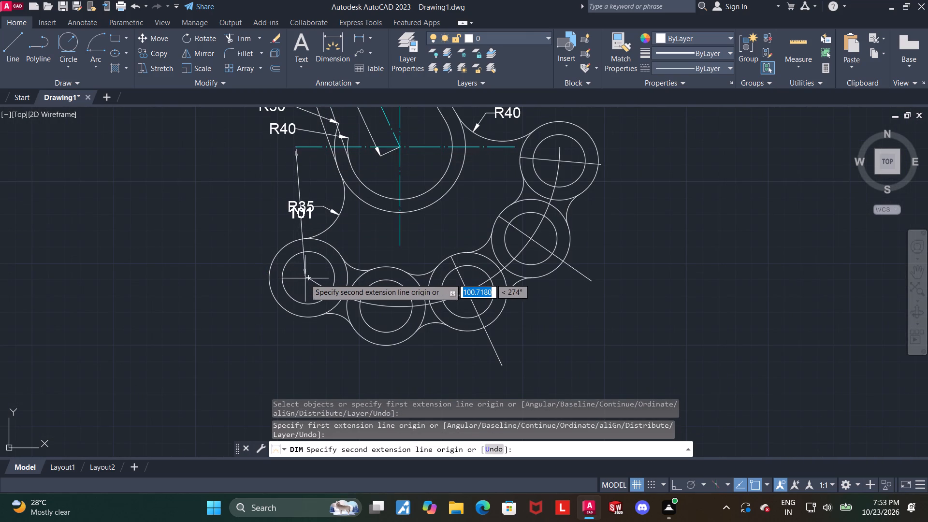
left_click(308, 278)
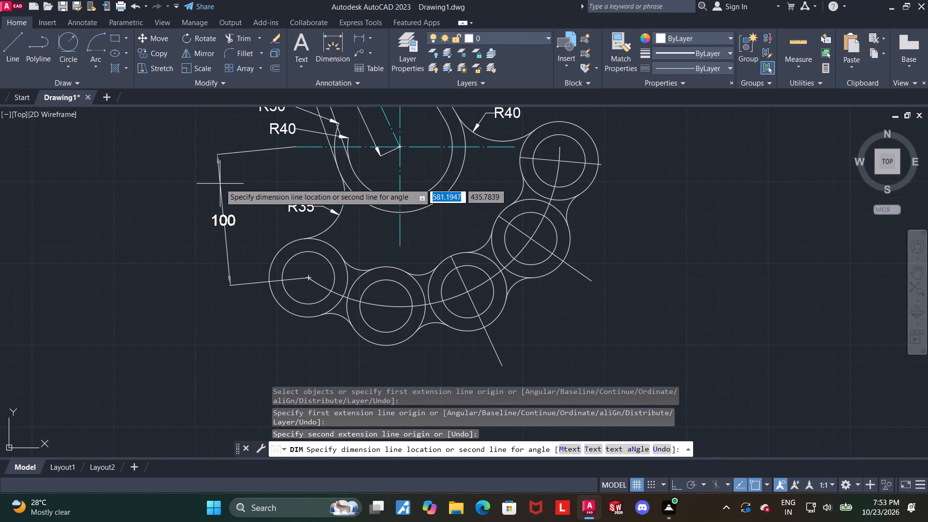
key("F8")
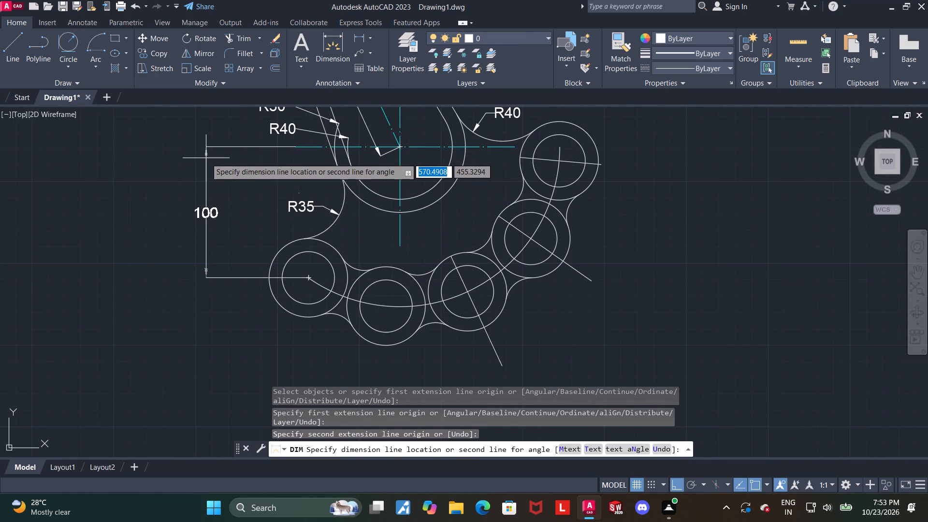
left_click(206, 158)
key("Escape")
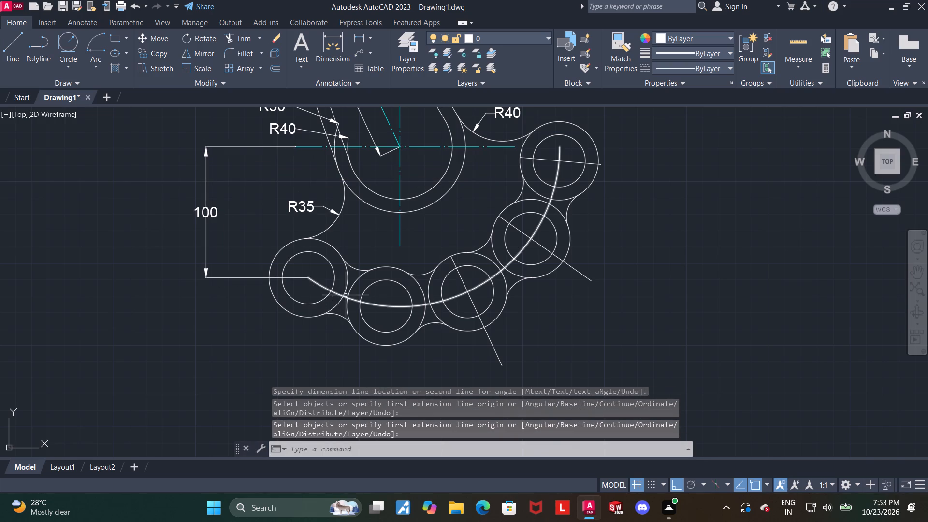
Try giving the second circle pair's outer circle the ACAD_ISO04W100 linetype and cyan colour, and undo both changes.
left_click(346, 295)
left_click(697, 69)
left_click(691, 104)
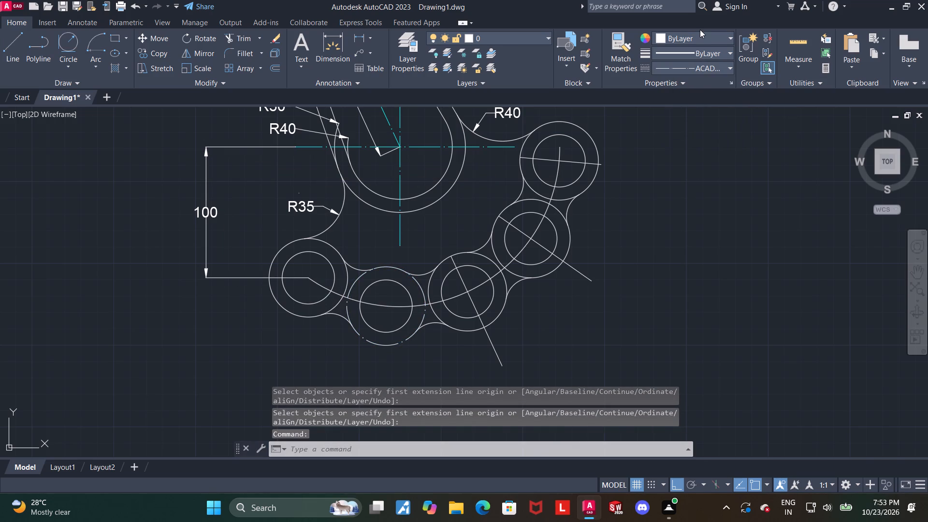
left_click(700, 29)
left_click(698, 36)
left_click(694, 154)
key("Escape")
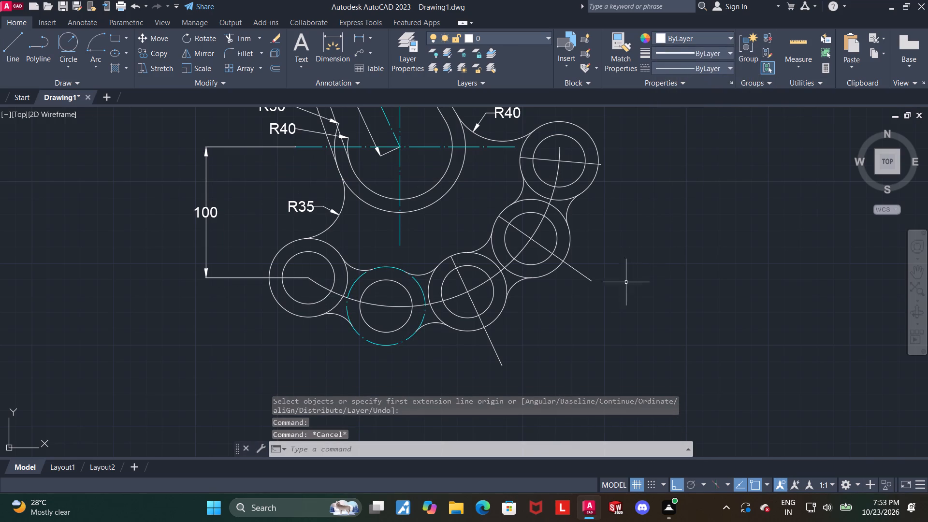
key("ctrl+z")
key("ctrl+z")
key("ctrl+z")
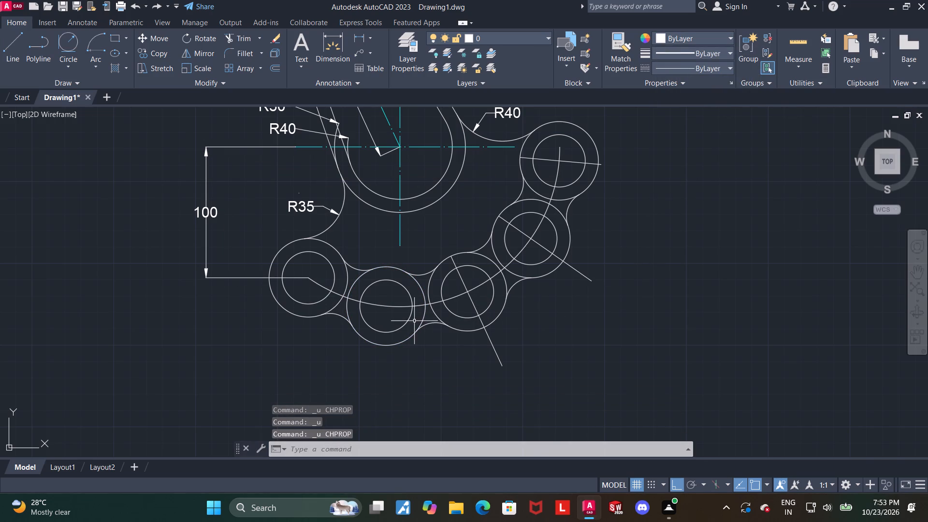
Change the arc through the circle pairs' centres to the ACAD_ISO04W100 linetype and cyan colour.
left_click(394, 308)
left_click(669, 64)
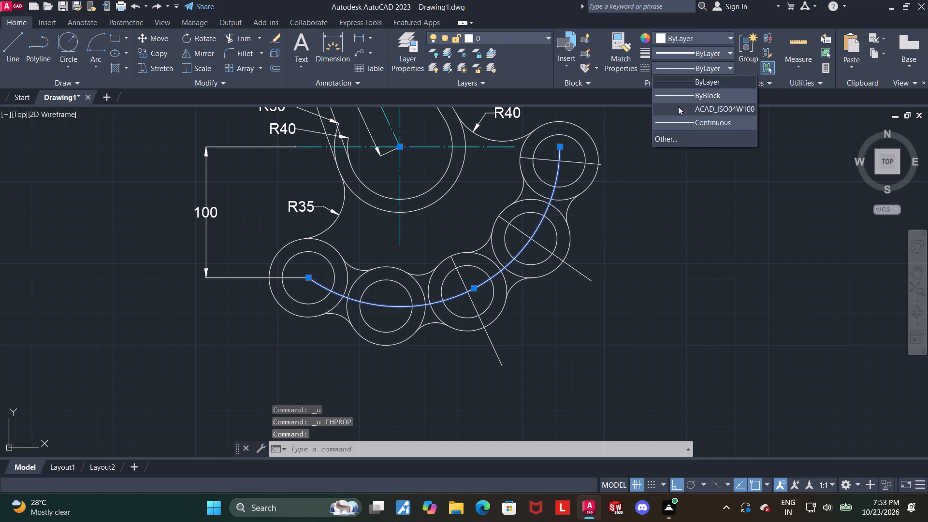
left_click(679, 113)
left_click(689, 39)
left_click(698, 152)
key("Escape")
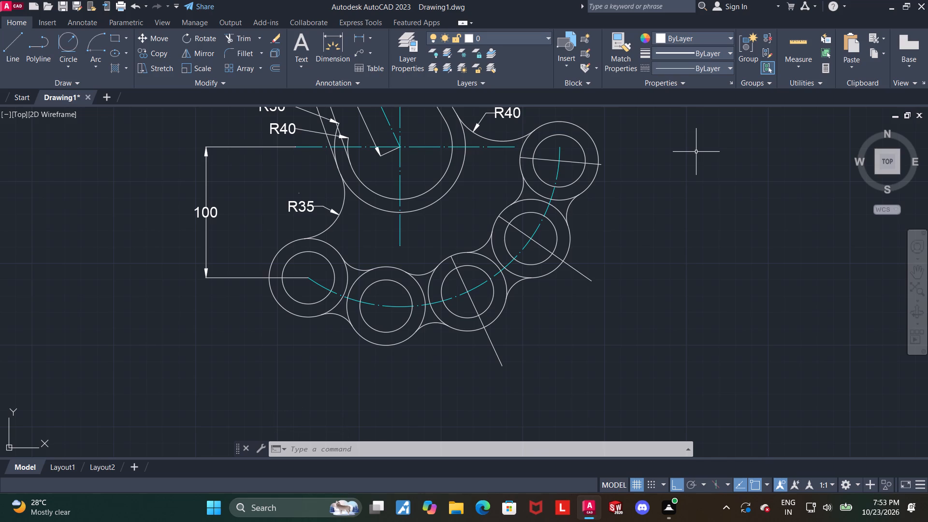
Dimension the radius of the uppermost circle pair's inner circle, placing the text outside the pair to the upper right.
scroll(523, 142, "down", 2)
middle_click_drag(616, 175, 616, 318)
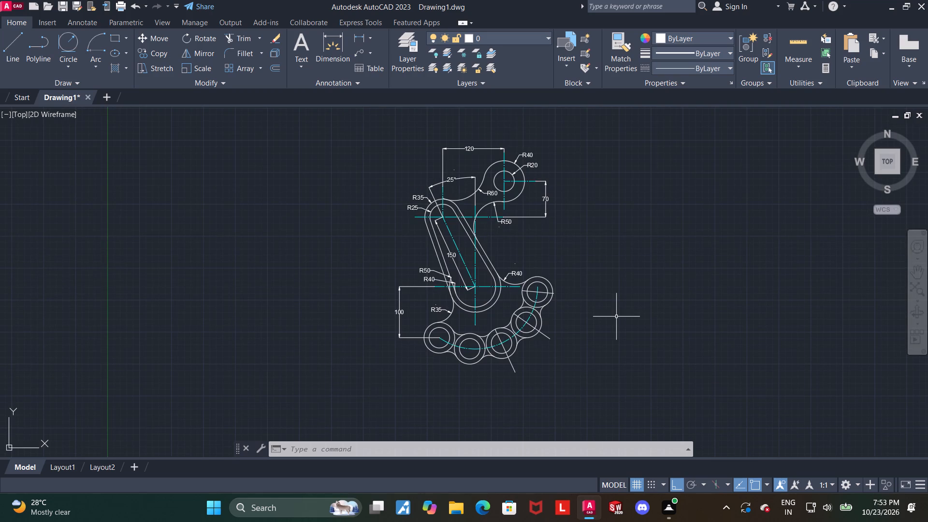
scroll(673, 269, "up", 1)
middle_click_drag(639, 324, 653, 290)
scroll(475, 279, "up", 1)
middle_click_drag(568, 269, 573, 328)
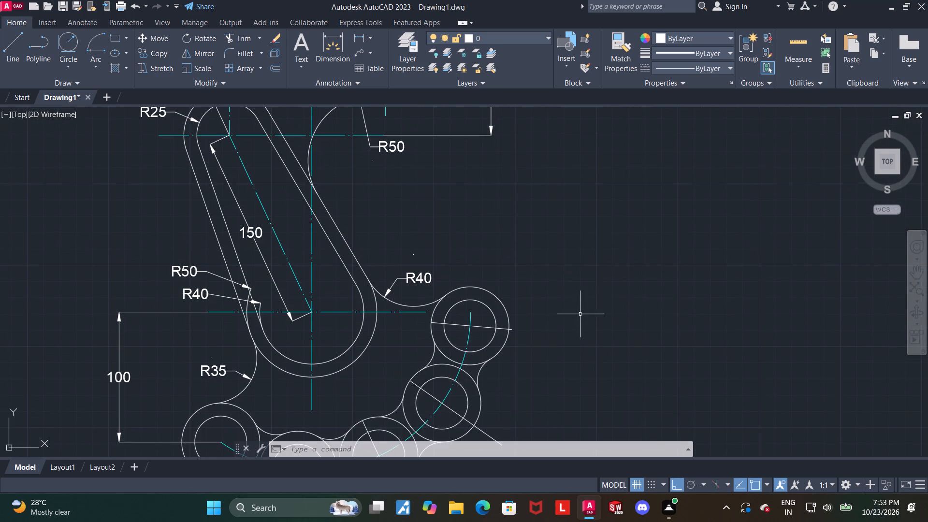
scroll(607, 303, "up", 1)
left_click(329, 43)
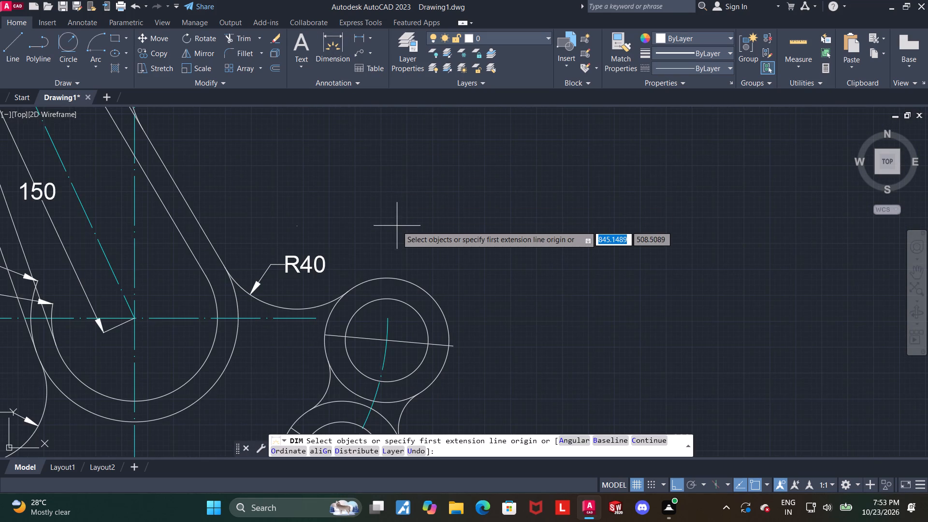
scroll(397, 226, "up", 1)
left_click(413, 354)
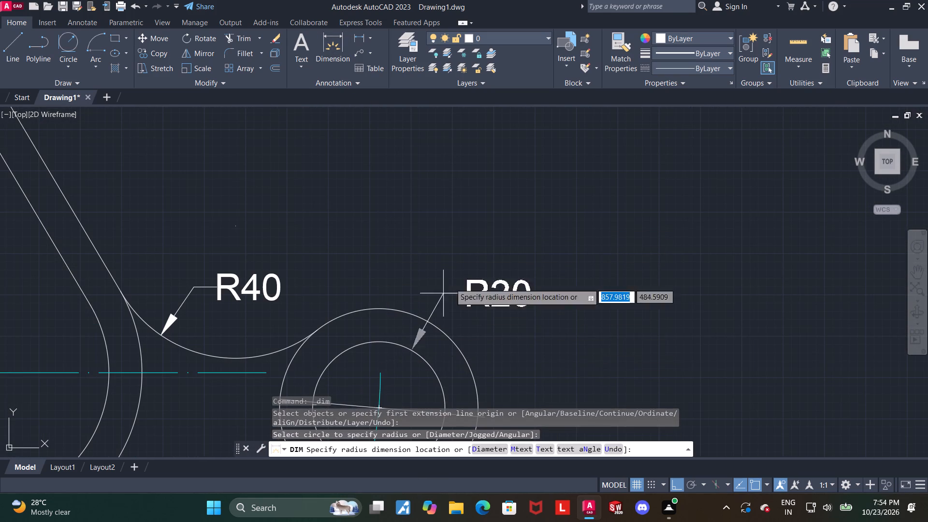
left_click(449, 283)
key("Escape")
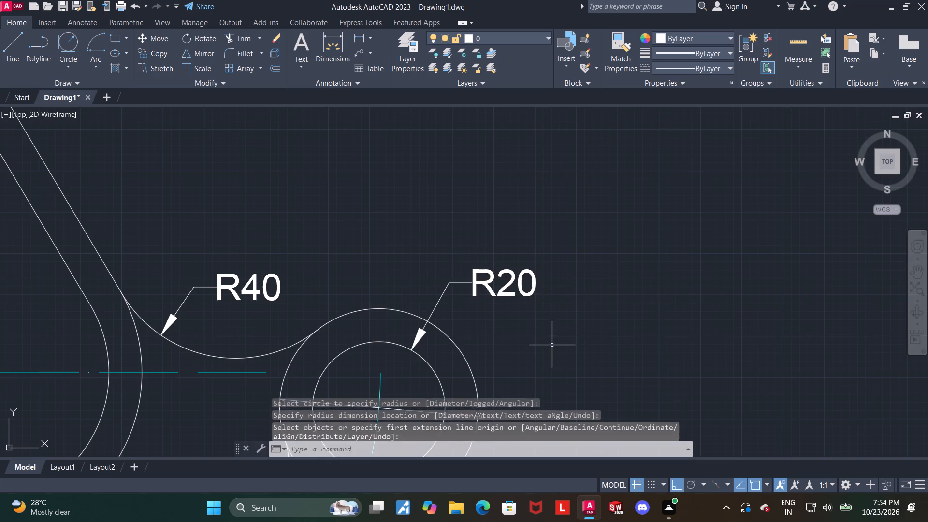
Dimension the radius of the uppermost circle pair's outer circle, placing the text outside to the lower right.
middle_click_drag(552, 345, 533, 232)
left_click(326, 39)
middle_click_drag(471, 247, 465, 184)
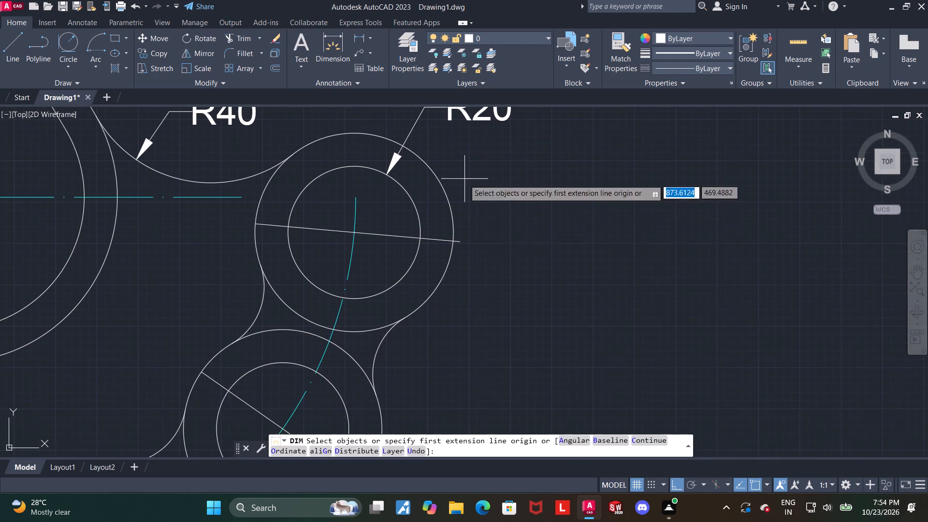
left_click(443, 274)
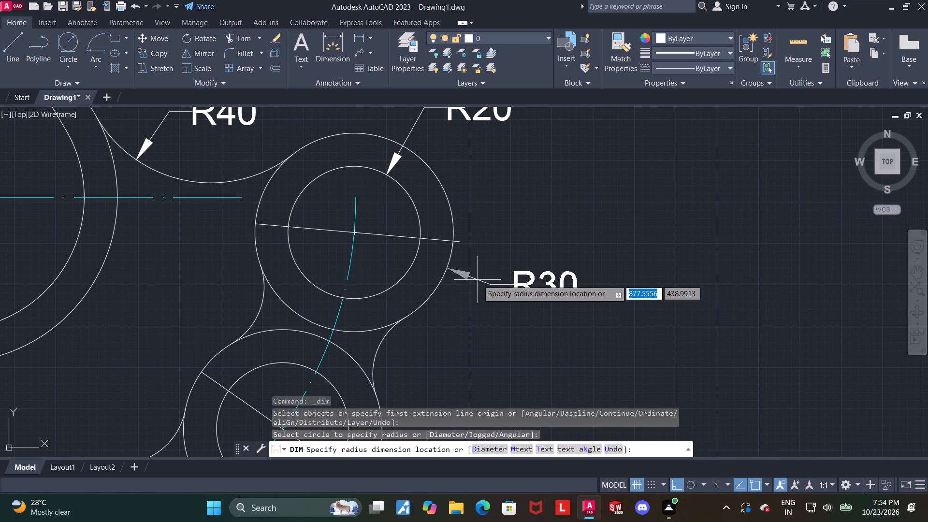
left_click(478, 280)
key("Escape")
Dimension the angle between the radial lines through the third and fourth circle pairs from the left, placing the text outside the chain.
middle_click_drag(599, 327, 615, 213)
scroll(614, 222, "down", 3)
middle_click(576, 274)
scroll(575, 273, "up", 1)
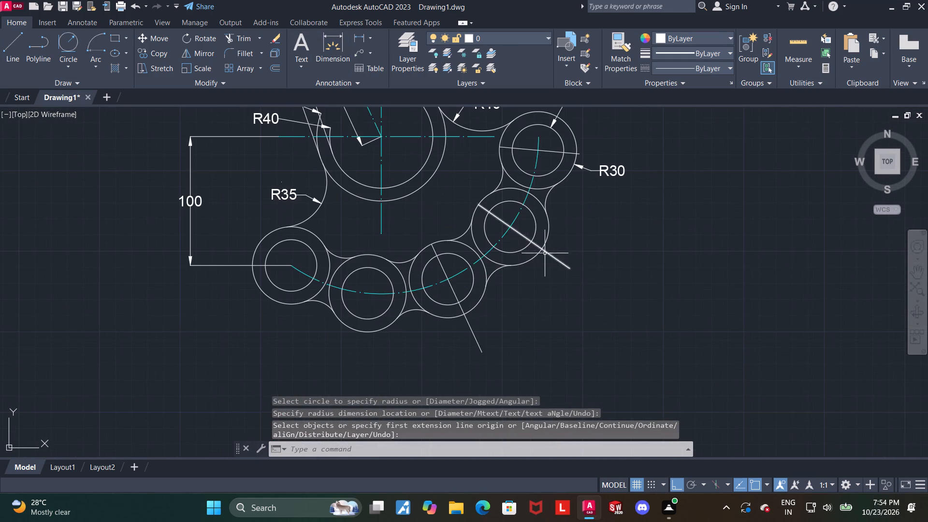
middle_click_drag(527, 288, 513, 268)
middle_click_drag(578, 285, 572, 285)
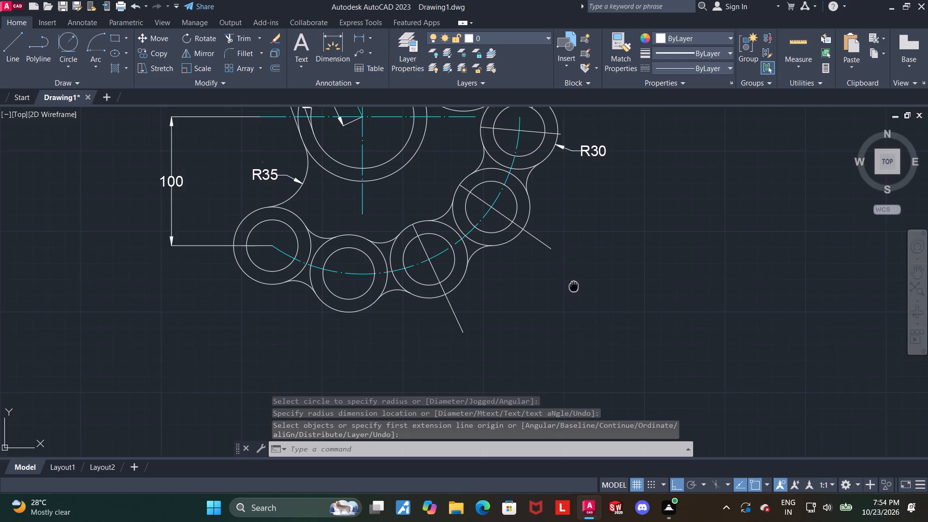
middle_click_drag(572, 285, 555, 279)
left_click(338, 46)
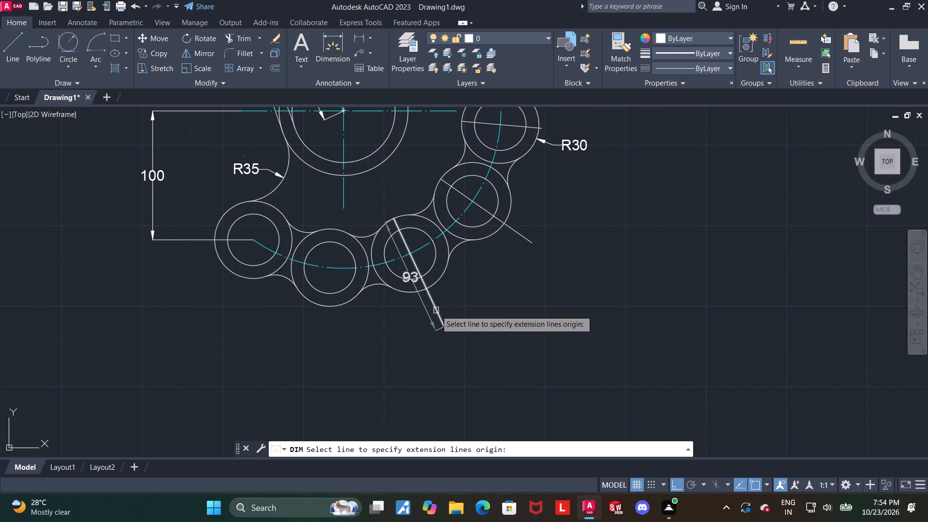
left_click(436, 310)
left_click(515, 235)
left_click(501, 258)
key("Escape")
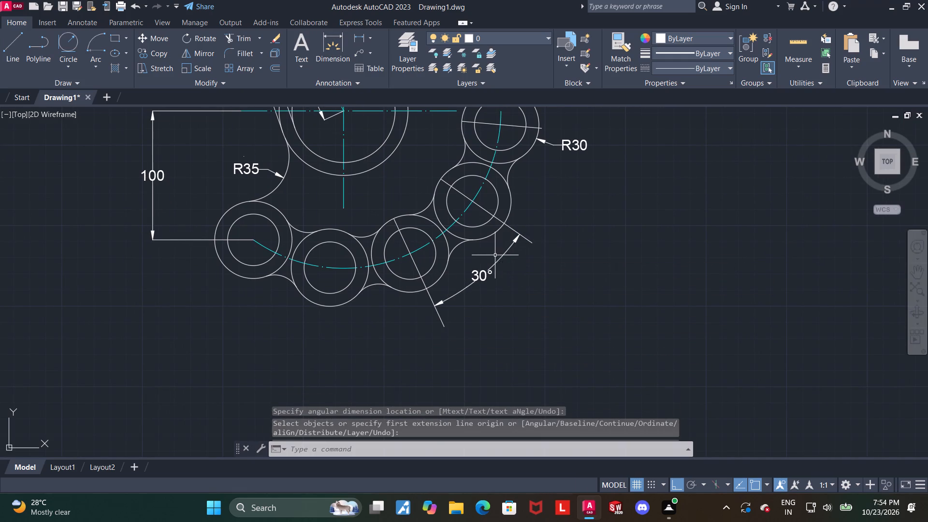
Change the three radial lines through the circle pairs to the ACAD_ISO04W100 linetype and cyan colour.
left_click(431, 303)
left_click(511, 230)
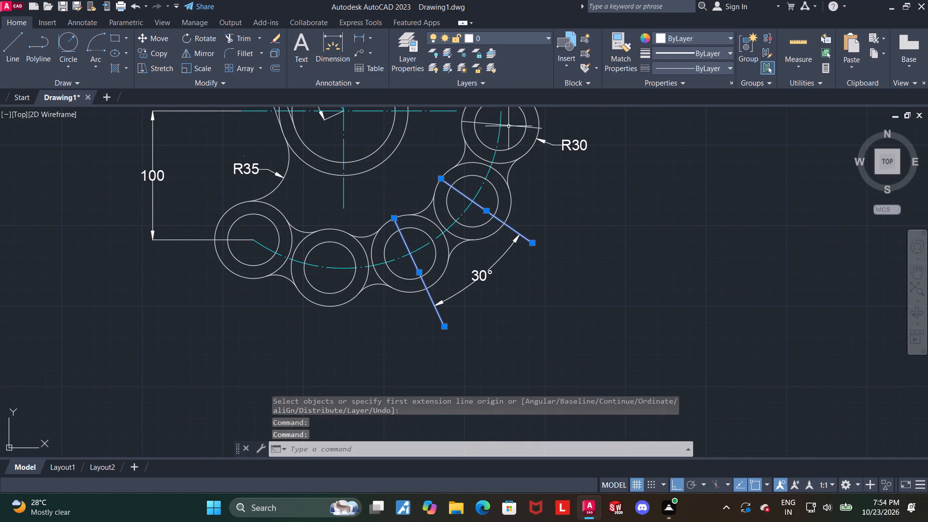
left_click(508, 126)
left_click(730, 68)
left_click(688, 103)
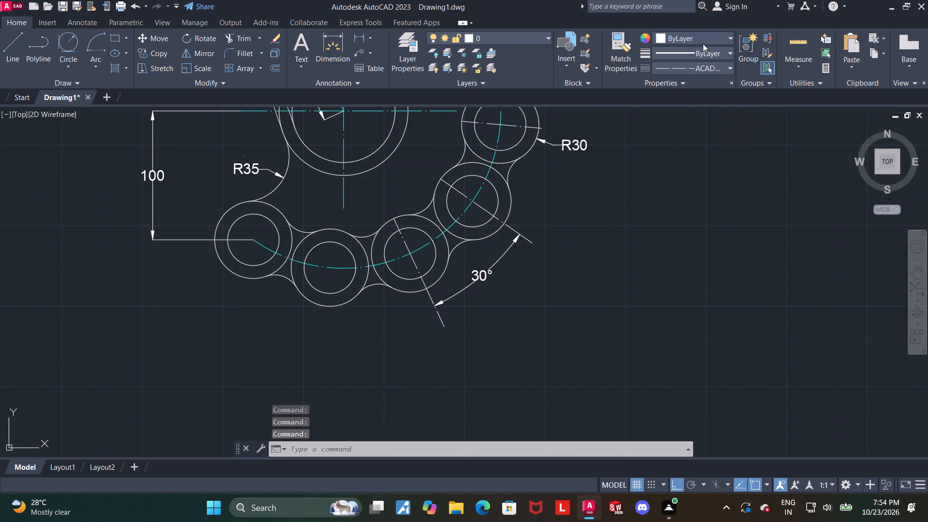
left_click(702, 39)
left_click(692, 150)
key("Escape")
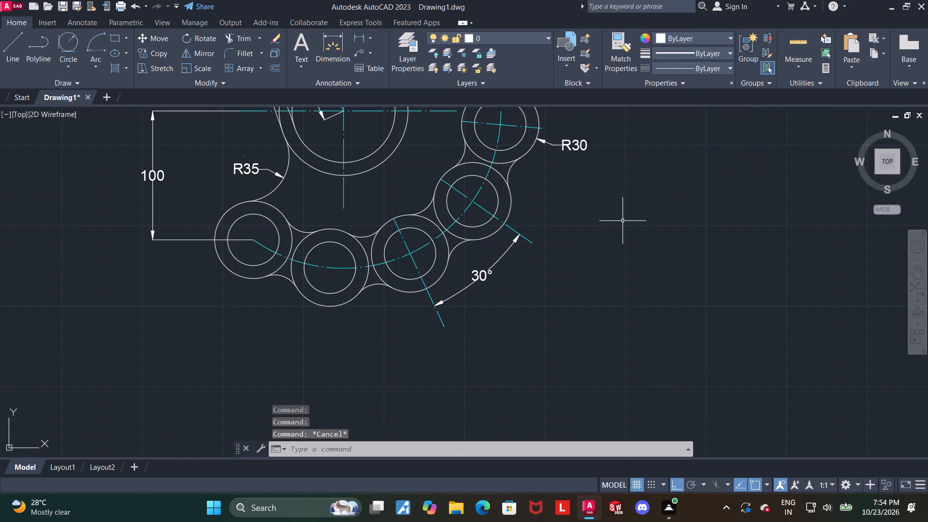
Dimension the horizontal distance from the slot's vertical centre line to the leftmost circle pair's centre, placing it below the part.
middle_click_drag(620, 223, 615, 235)
middle_click_drag(578, 243, 599, 219)
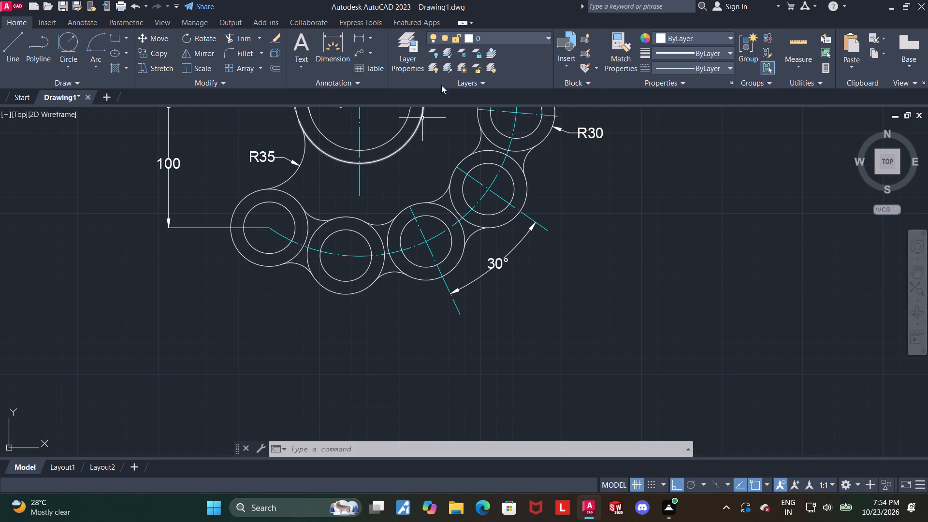
left_click(334, 47)
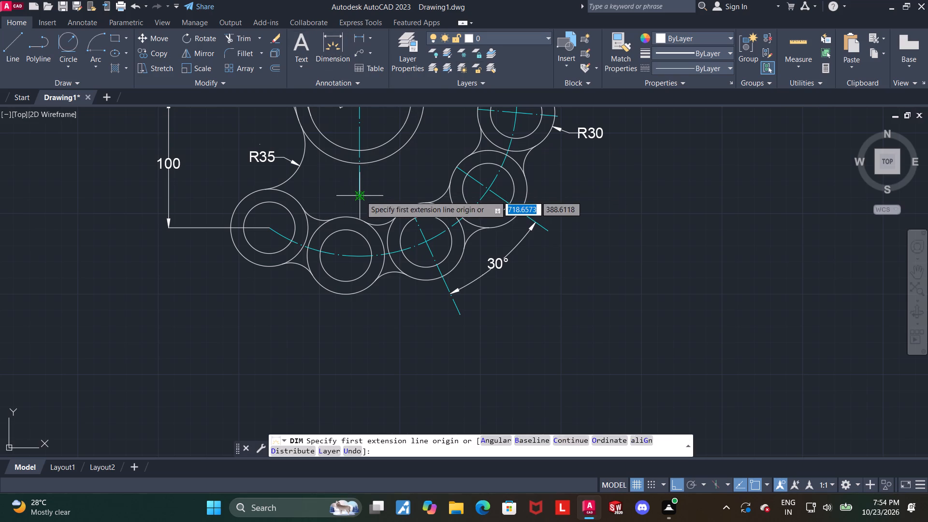
left_click(361, 196)
left_click(269, 225)
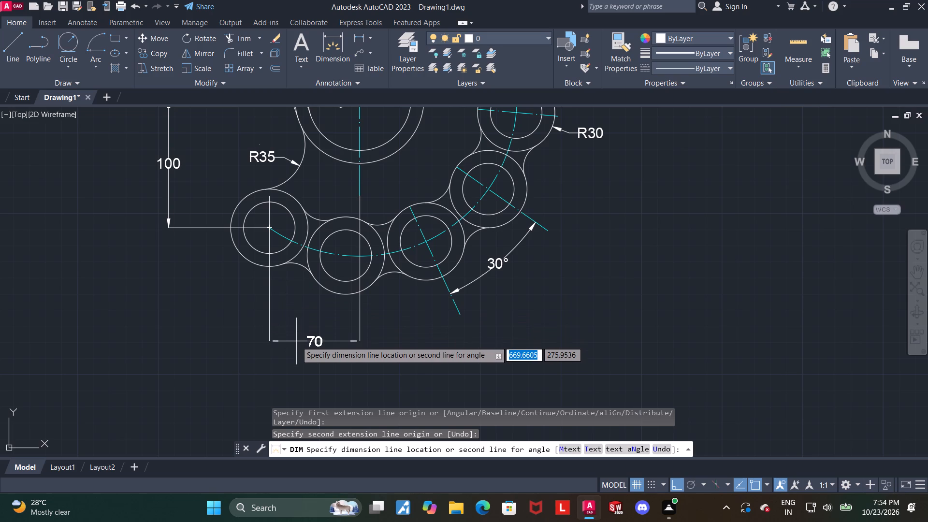
left_click(296, 341)
key("Escape")
key("Escape")
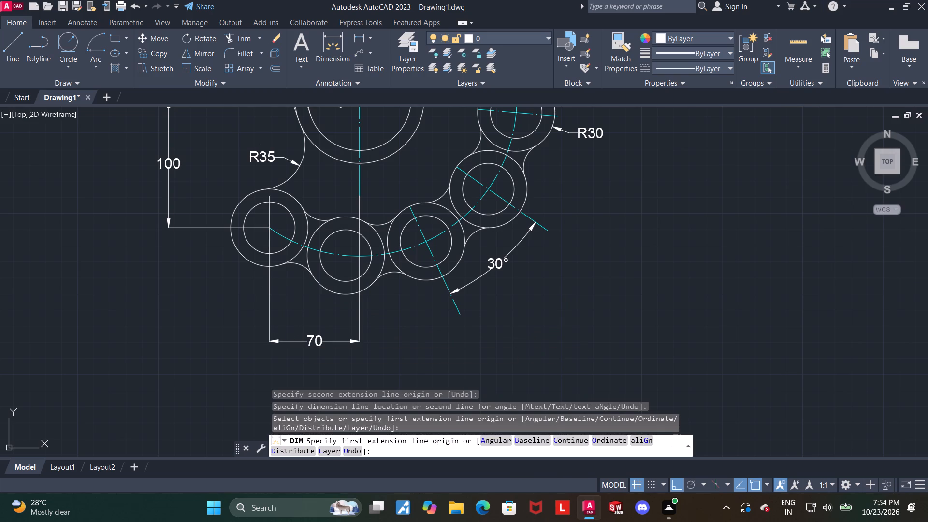
Dimension the radius of the lower arc joining the leftmost and second circle pairs, placing the text below and left of the arc.
left_click(334, 41)
scroll(302, 183, "up", 1)
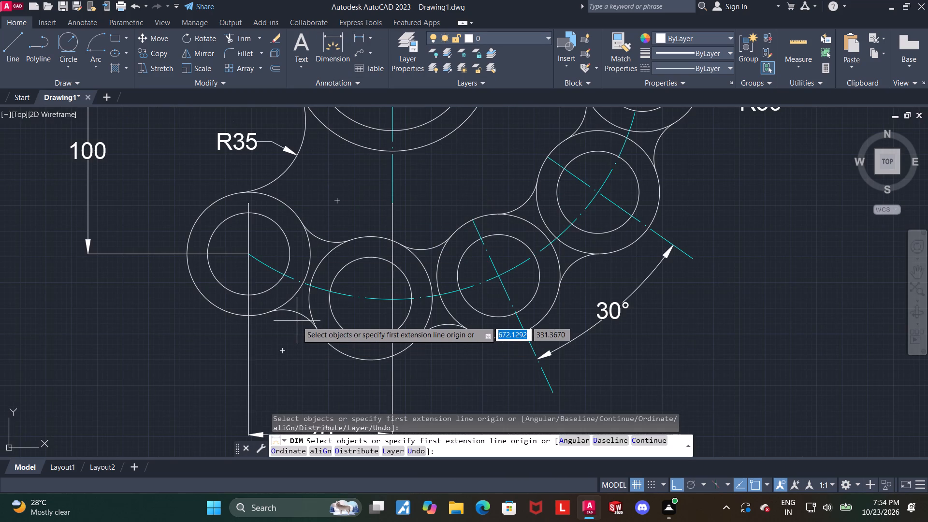
left_click(304, 319)
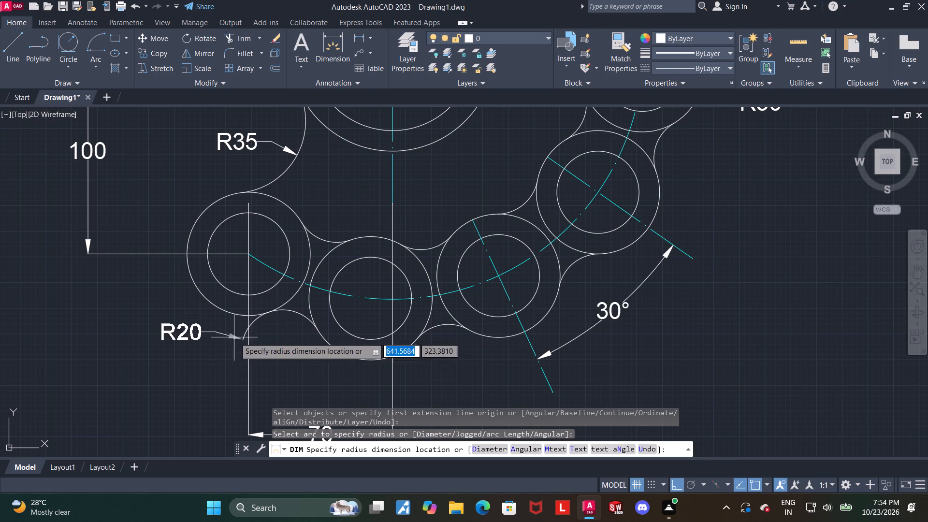
left_click(291, 342)
key("Escape")
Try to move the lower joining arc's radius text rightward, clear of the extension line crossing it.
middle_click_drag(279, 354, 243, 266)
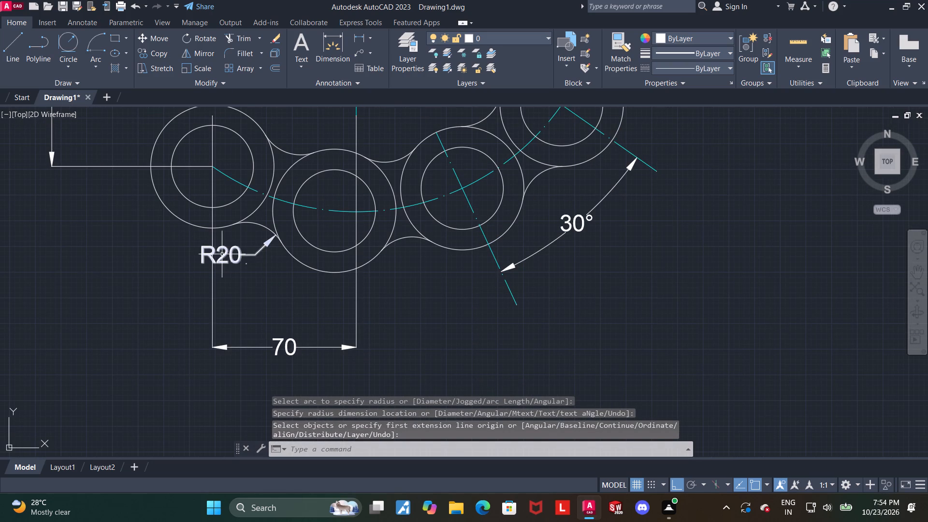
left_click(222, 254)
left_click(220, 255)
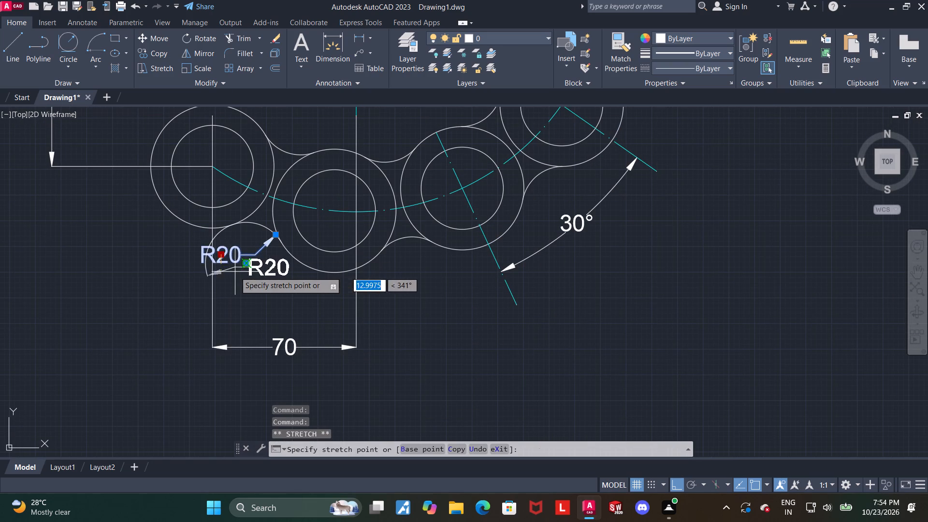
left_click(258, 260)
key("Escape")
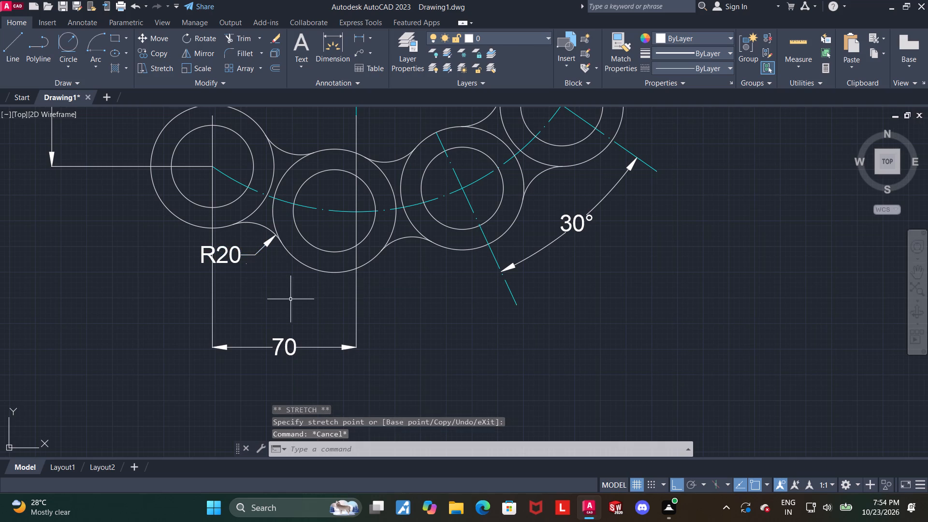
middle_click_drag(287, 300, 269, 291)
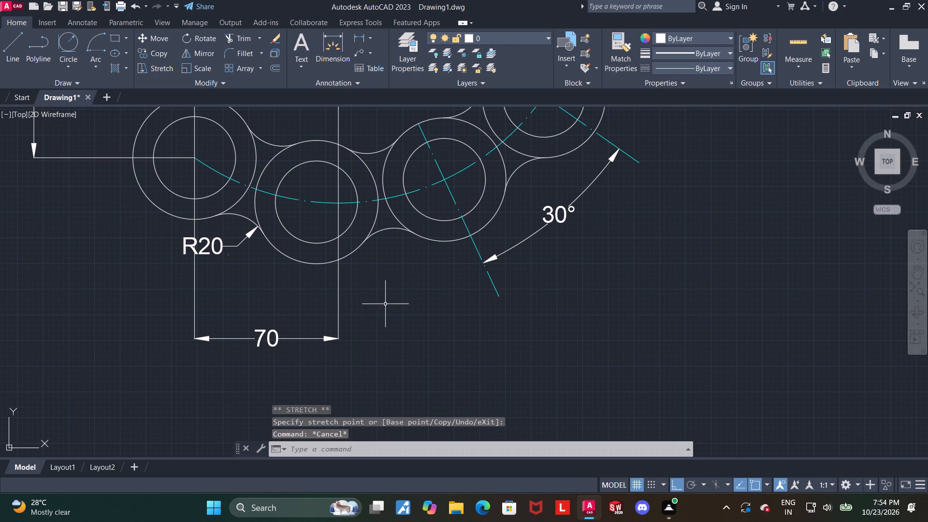
Delete the R20 radius dimension on the lower arc joining the leftmost and second circle pairs.
scroll(385, 304, "down", 1)
middle_click_drag(409, 304, 407, 322)
scroll(407, 332, "down", 1)
middle_click_drag(407, 323, 394, 353)
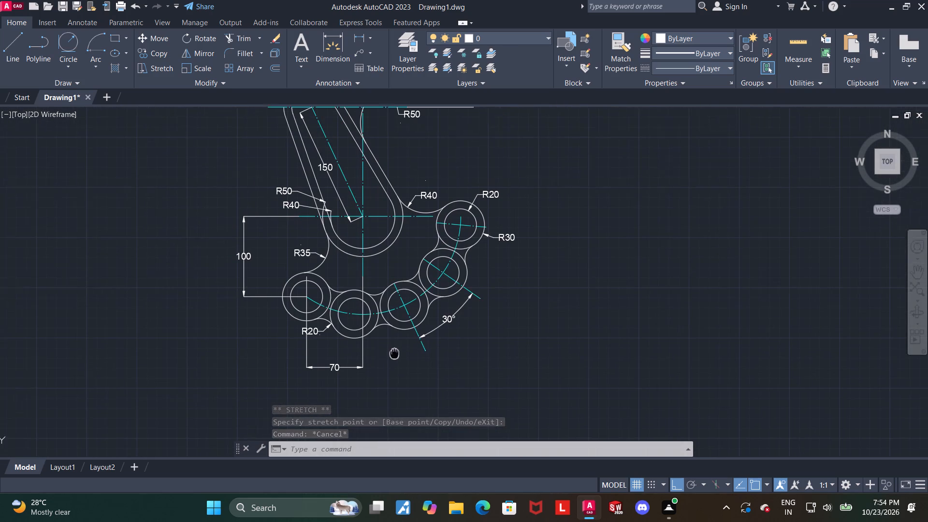
middle_click_drag(394, 353, 392, 356)
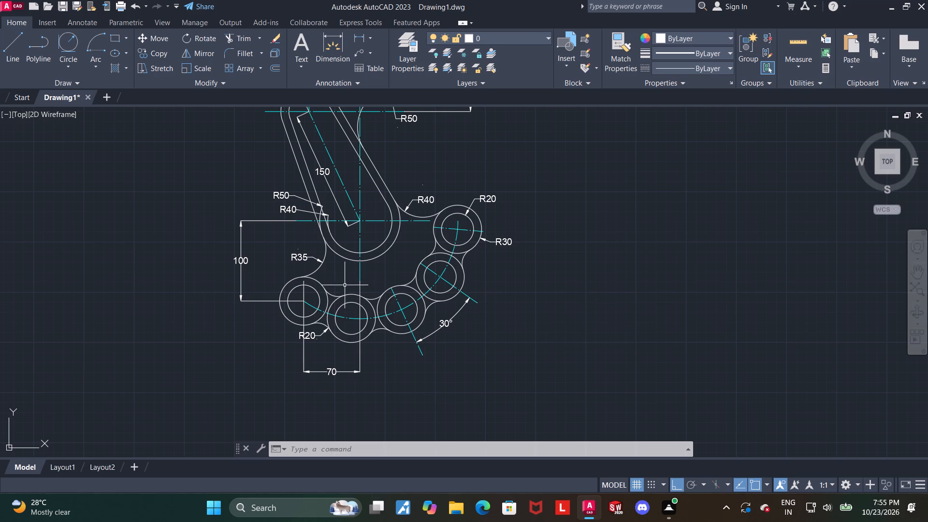
scroll(310, 334, "up", 3)
key("Escape")
left_click(314, 336)
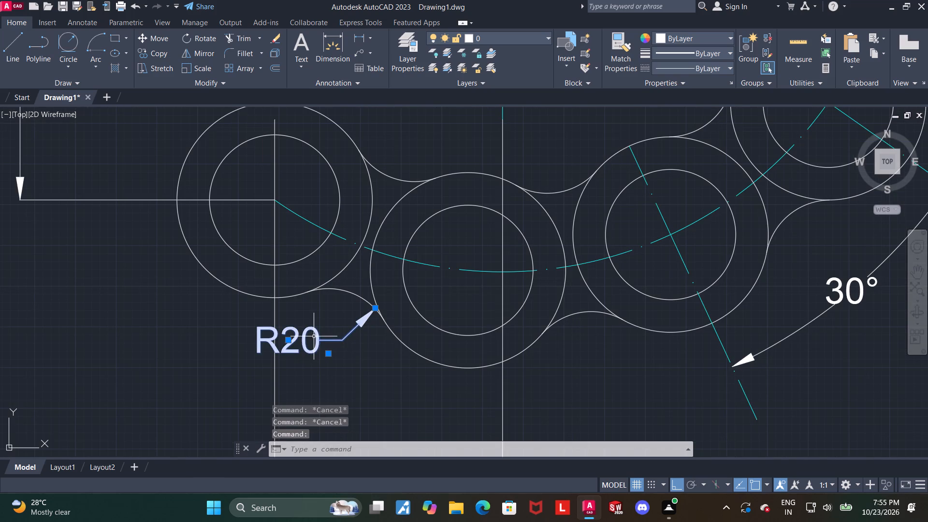
key("Delete")
Dimension the radius of the lower arc joining the leftmost and second circle pairs again, with the text below the arc.
left_click(333, 44)
scroll(330, 290, "down", 1)
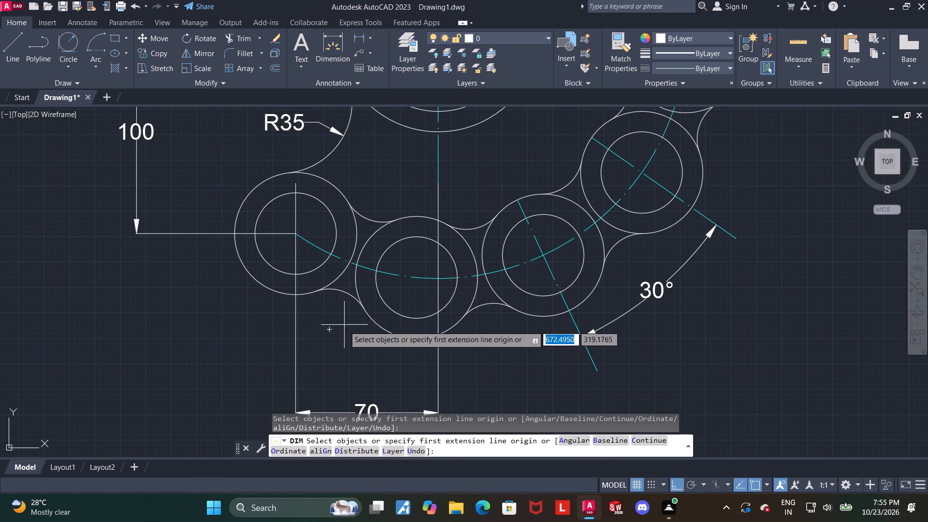
left_click(351, 296)
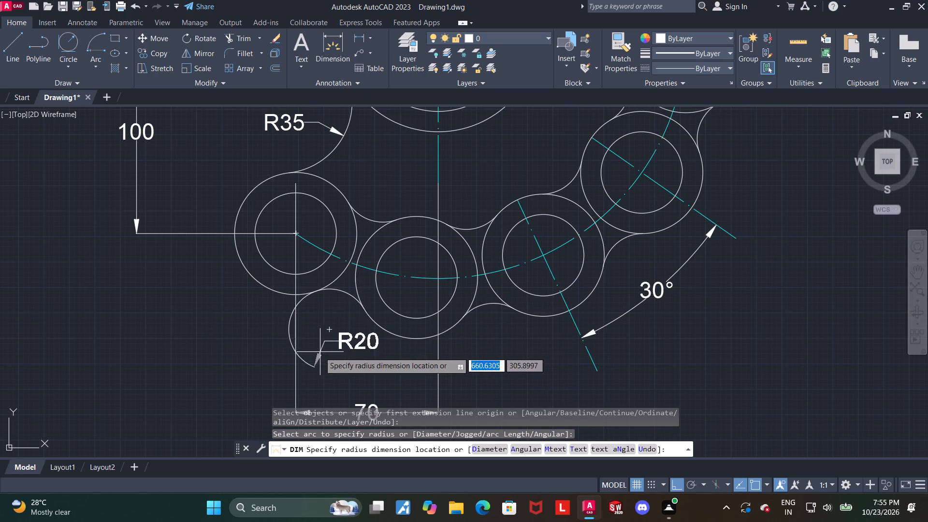
left_click(347, 320)
key("Escape")
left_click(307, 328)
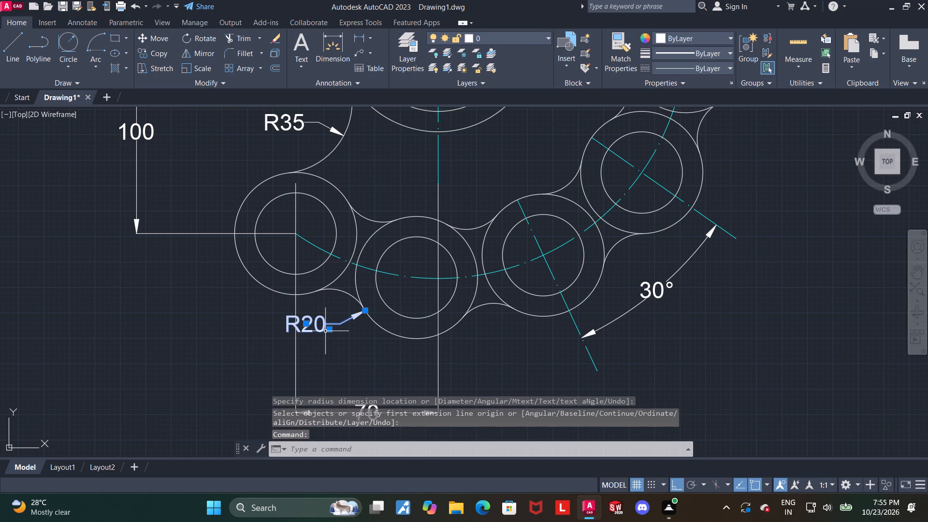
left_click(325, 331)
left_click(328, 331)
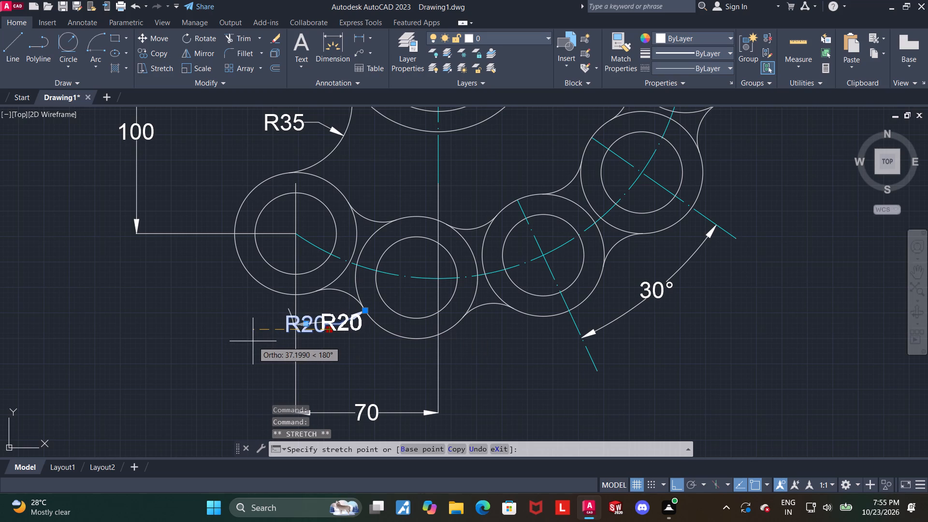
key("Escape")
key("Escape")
Move the lower joining arc's radius text leftward, clear of the 70 dimension's extension line.
left_click(315, 326)
left_click(306, 324)
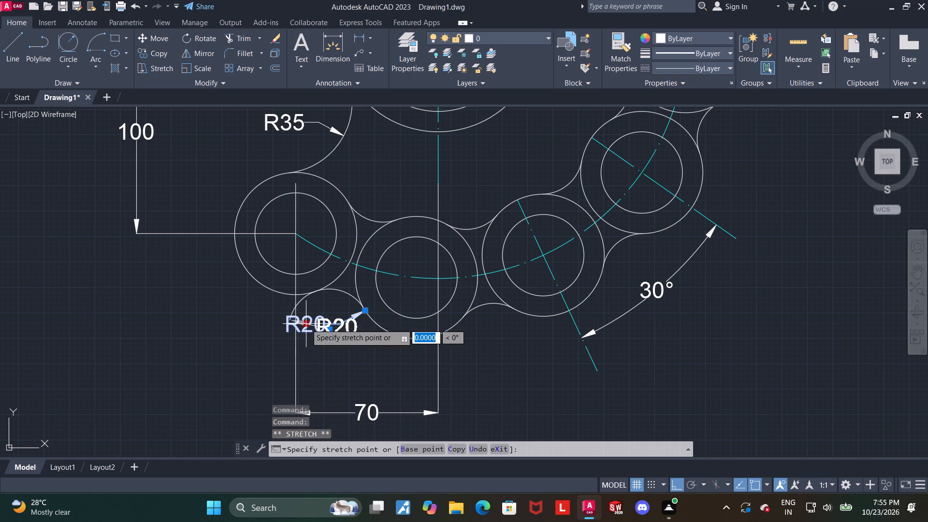
left_click(238, 350)
key("Escape")
Examine the dimensions across the whole part, from the circle pairs through the slot to the upper arm.
scroll(282, 328, "down", 1)
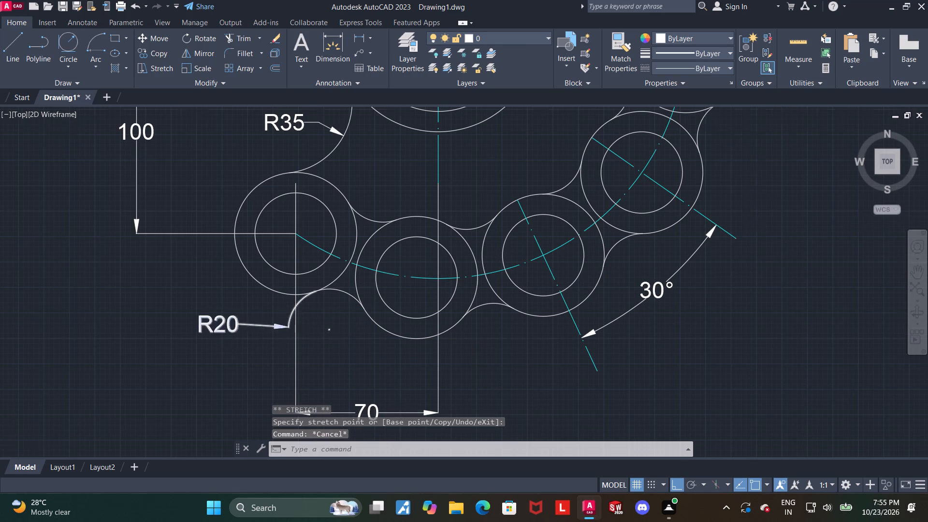
scroll(282, 328, "down", 1)
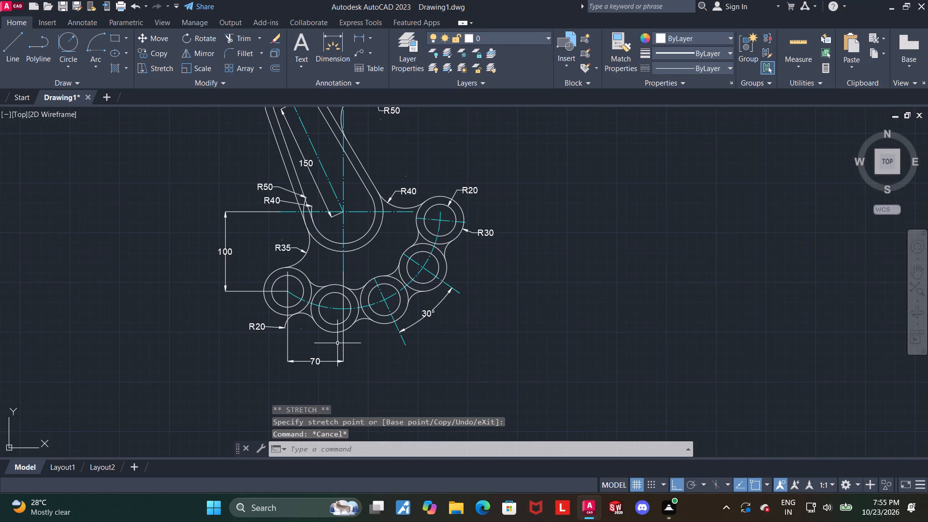
key("ctrl+z")
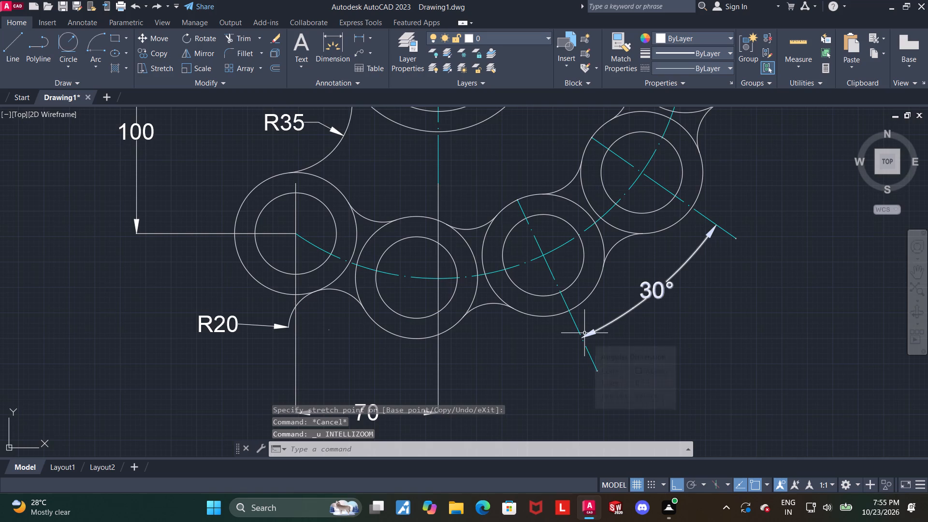
scroll(583, 333, "down", 3)
middle_click_drag(708, 321, 622, 328)
scroll(621, 328, "up", 1)
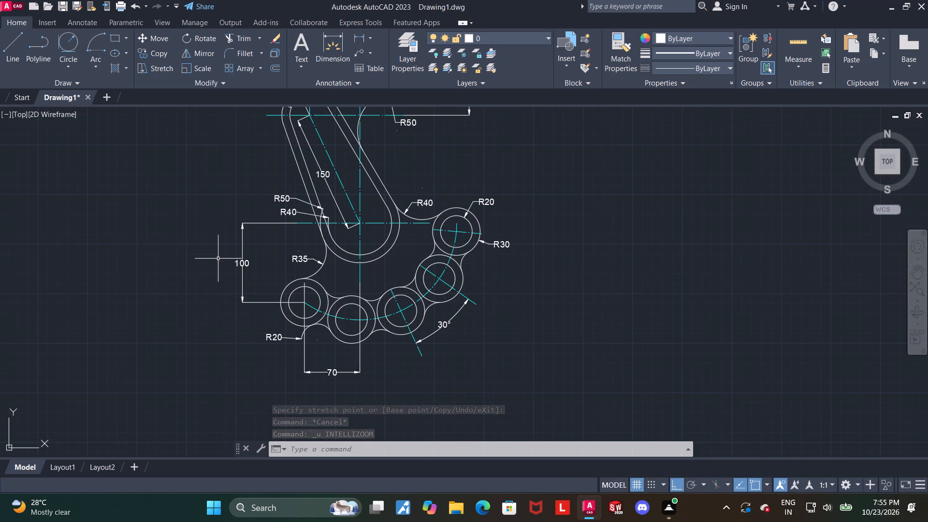
middle_click_drag(551, 316, 541, 341)
middle_click_drag(550, 273, 559, 307)
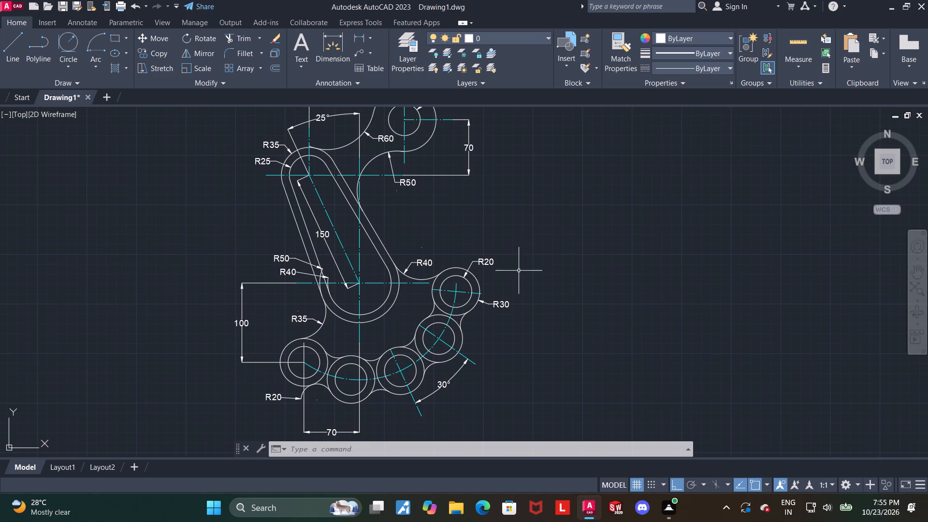
scroll(515, 257, "up", 1)
middle_click_drag(519, 258, 531, 275)
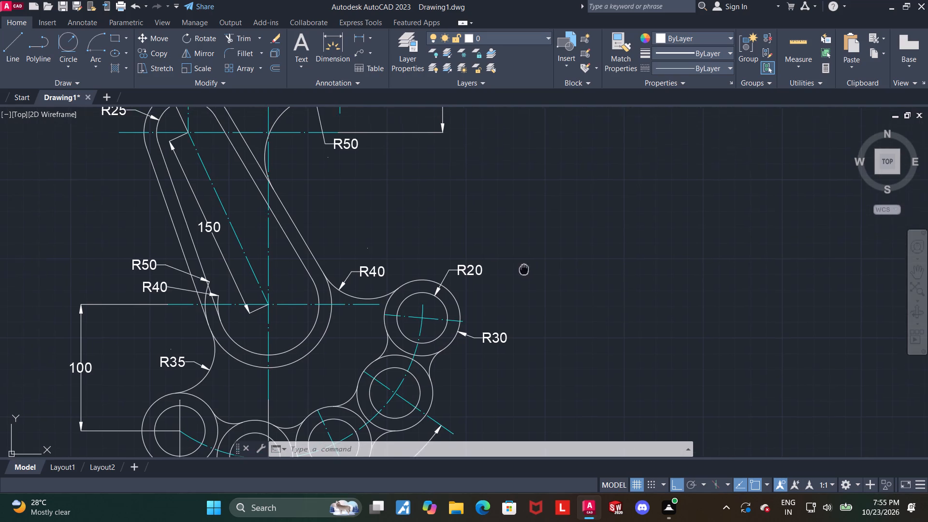
middle_click_drag(531, 275, 531, 276)
middle_click_drag(566, 296, 591, 319)
middle_click(425, 269)
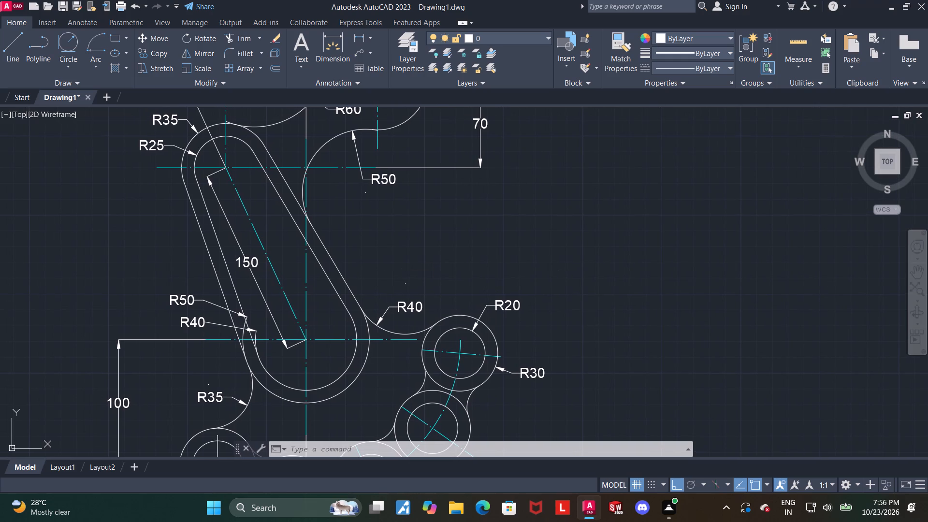
middle_click_drag(421, 269, 432, 337)
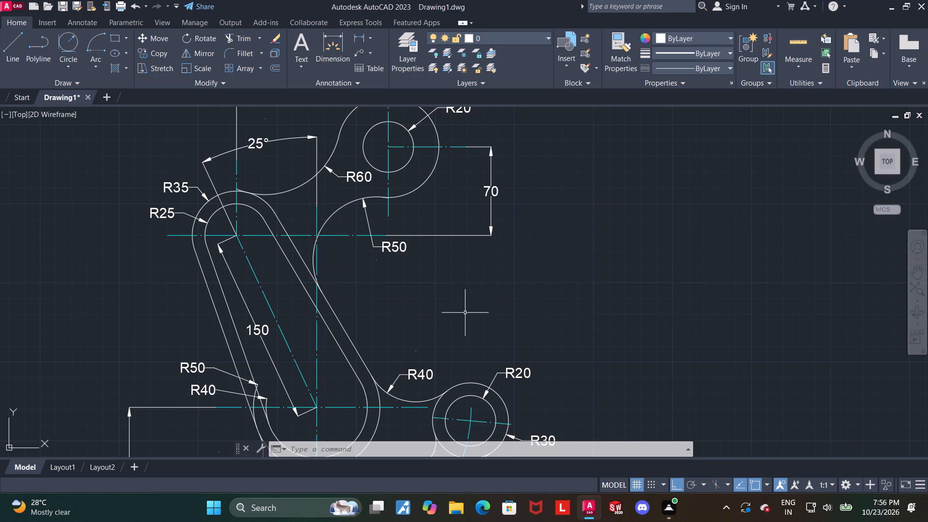
middle_click_drag(474, 308, 470, 341)
scroll(474, 333, "down", 1)
middle_click_drag(511, 324, 487, 360)
middle_click_drag(494, 348, 496, 327)
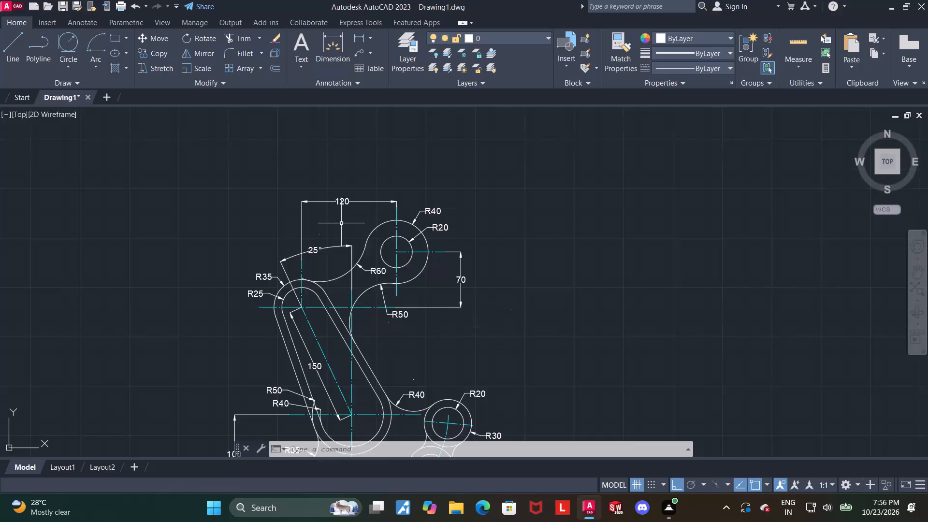
scroll(339, 221, "up", 1)
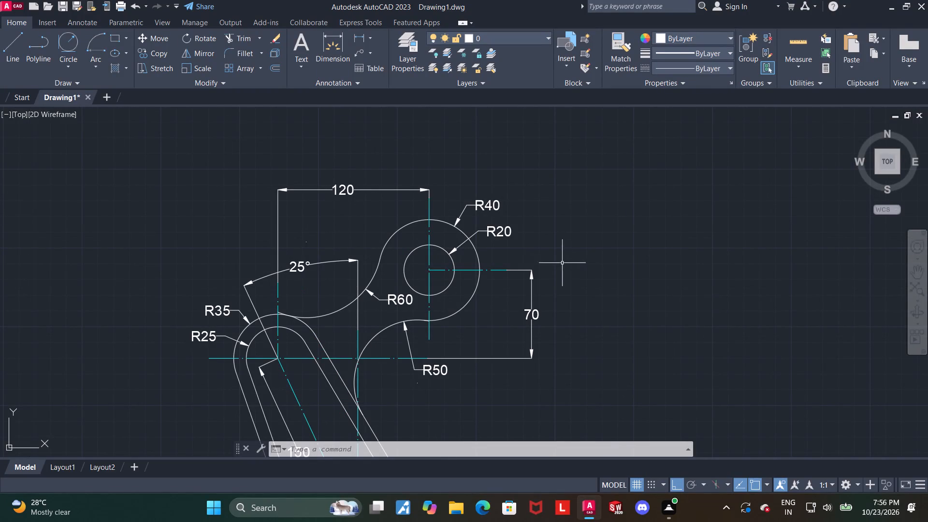
middle_click_drag(571, 268, 559, 246)
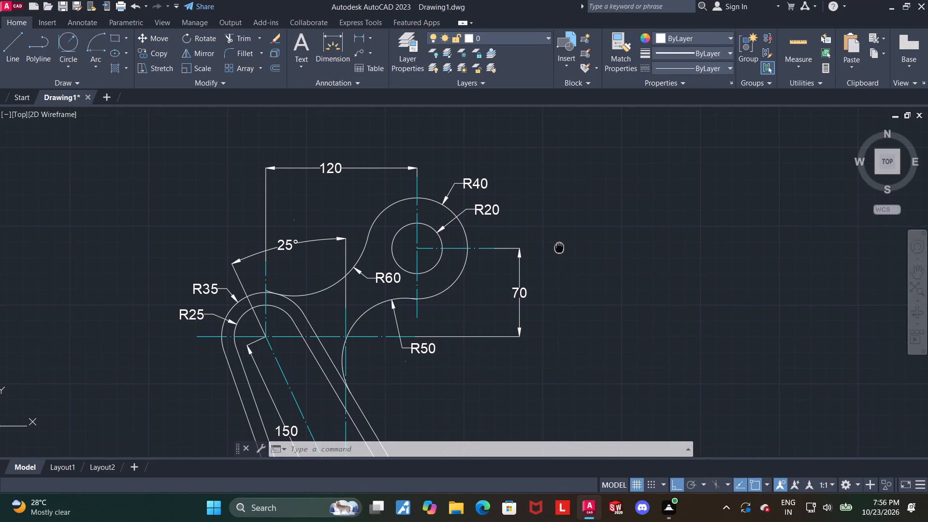
middle_click_drag(559, 246, 559, 246)
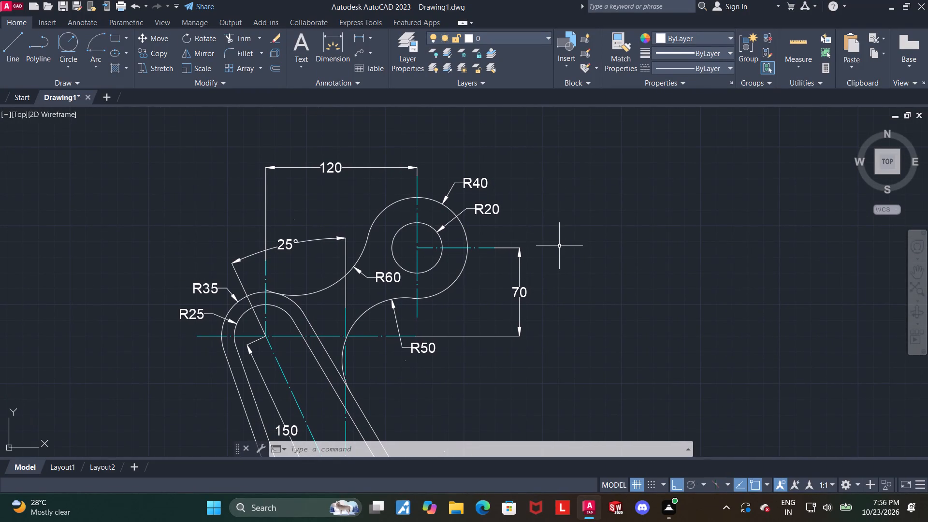
scroll(559, 246, "down", 1)
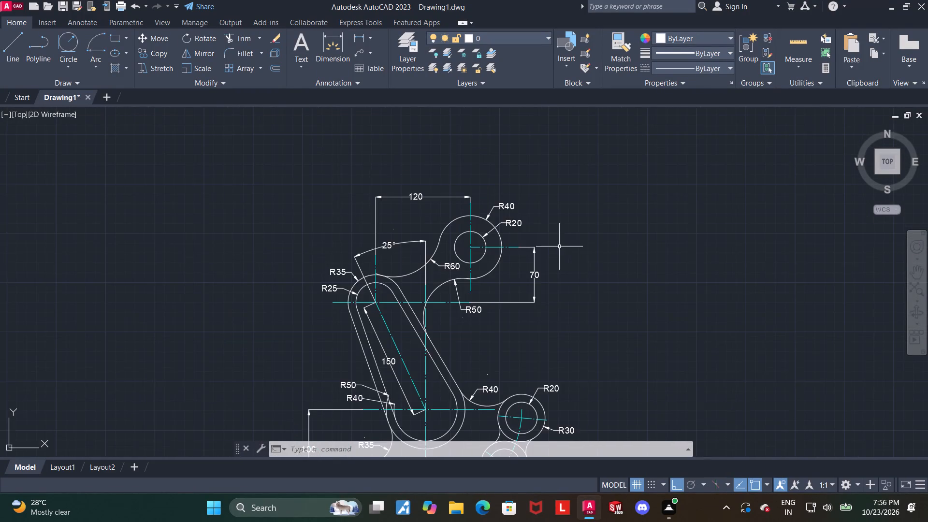
scroll(565, 260, "down", 1)
middle_click_drag(574, 292, 571, 278)
middle_click_drag(570, 280, 560, 252)
scroll(565, 252, "up", 1)
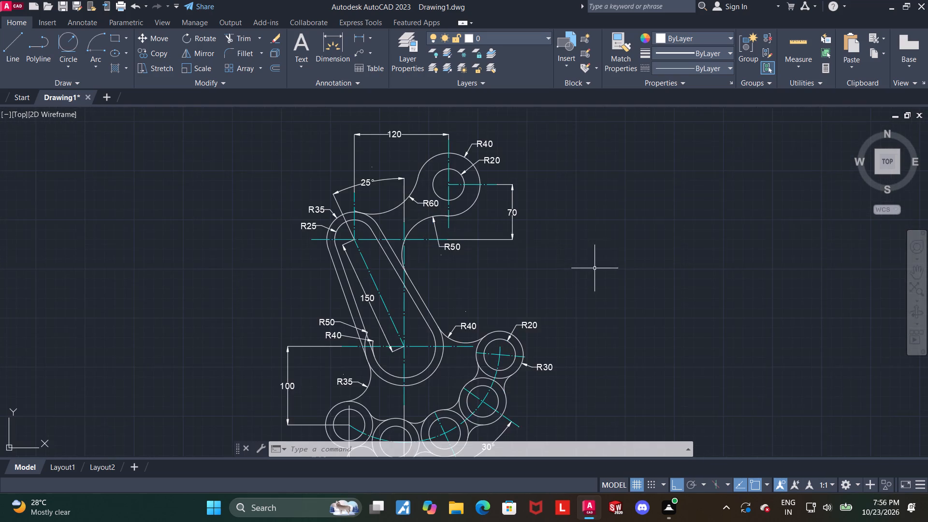
middle_click_drag(595, 269, 589, 214)
scroll(591, 230, "down", 1)
middle_click_drag(589, 230, 571, 234)
Modify the Standard dimension style so that the dimension lines and extension lines are both red.
key("d")
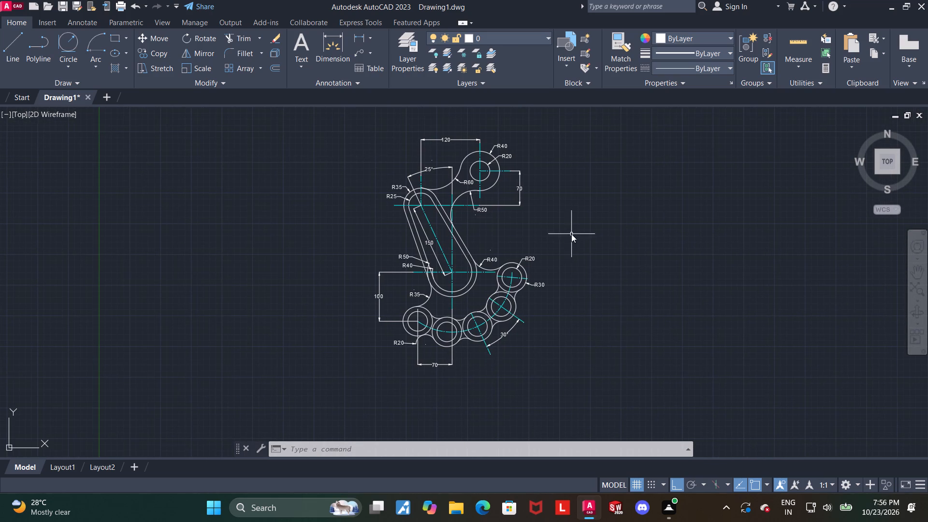
key("Return")
left_click(611, 225)
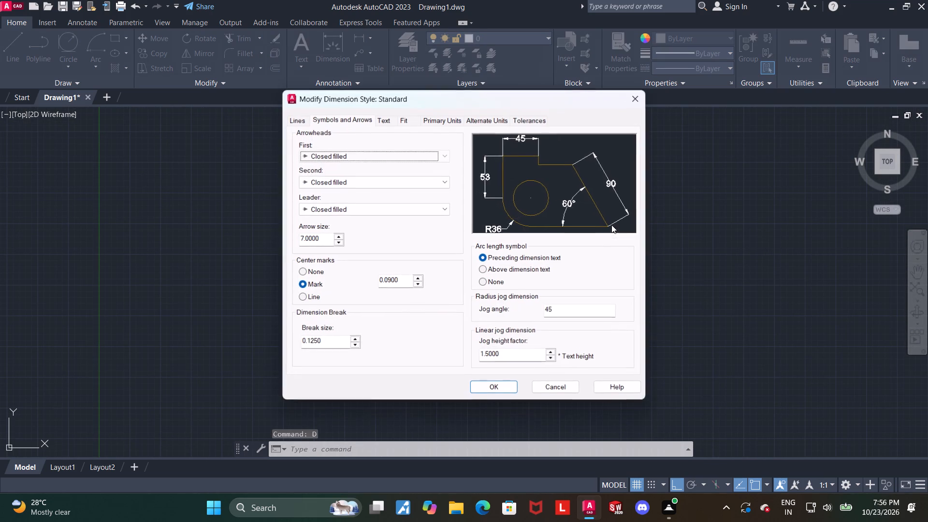
left_click(303, 119)
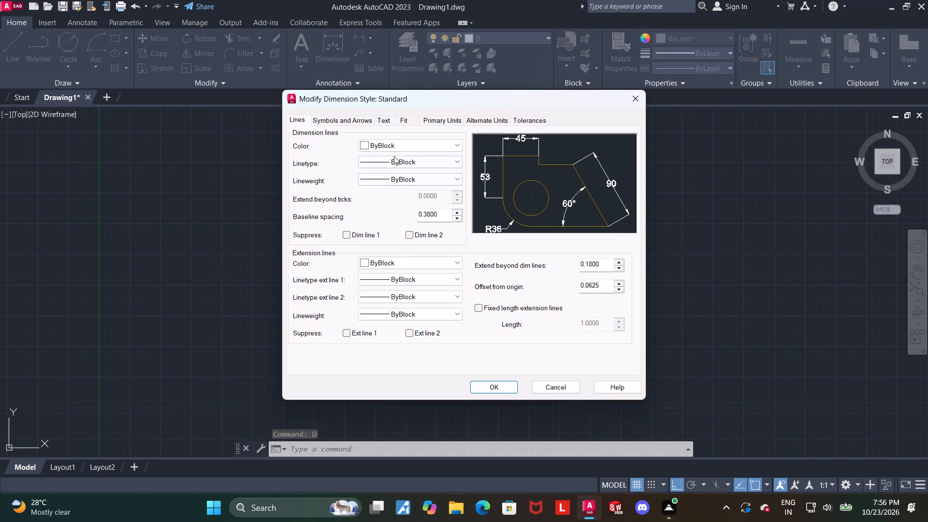
left_click(391, 145)
left_click(391, 177)
left_click(401, 259)
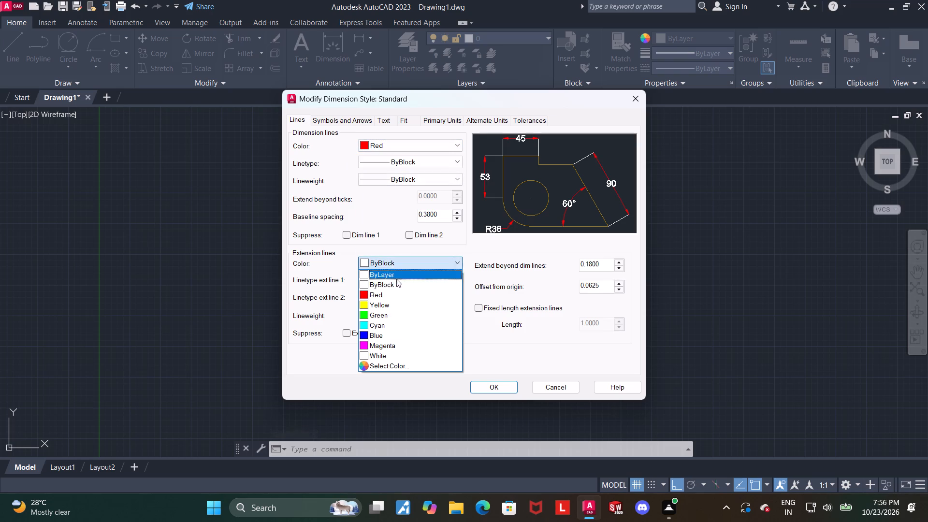
left_click(393, 296)
left_click(502, 394)
left_click(507, 382)
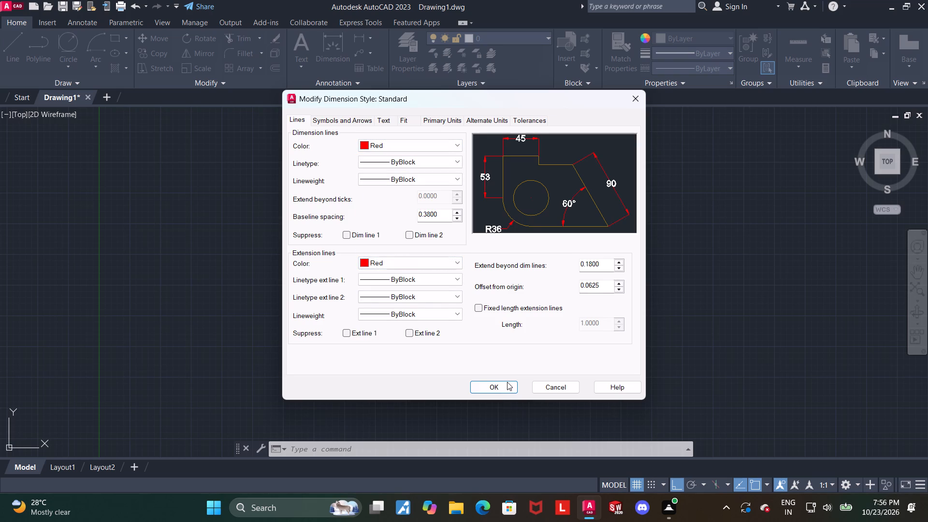
left_click(545, 341)
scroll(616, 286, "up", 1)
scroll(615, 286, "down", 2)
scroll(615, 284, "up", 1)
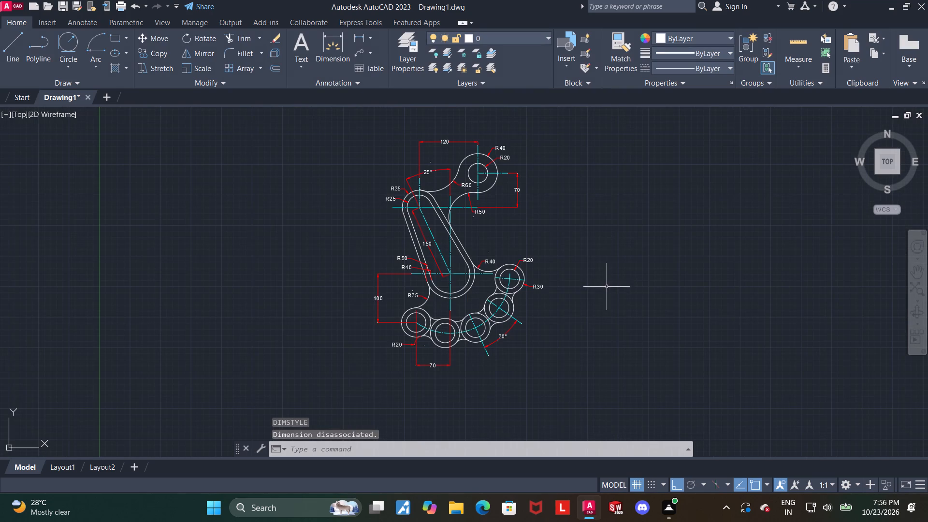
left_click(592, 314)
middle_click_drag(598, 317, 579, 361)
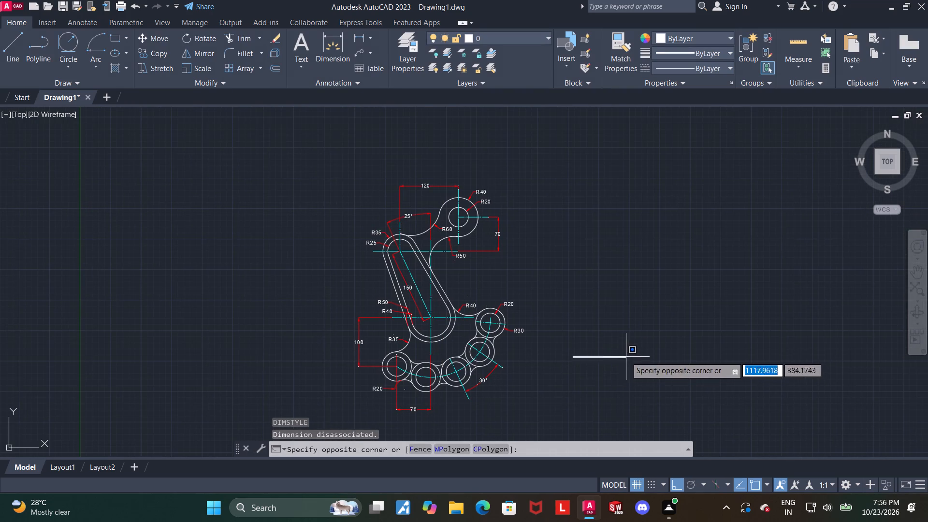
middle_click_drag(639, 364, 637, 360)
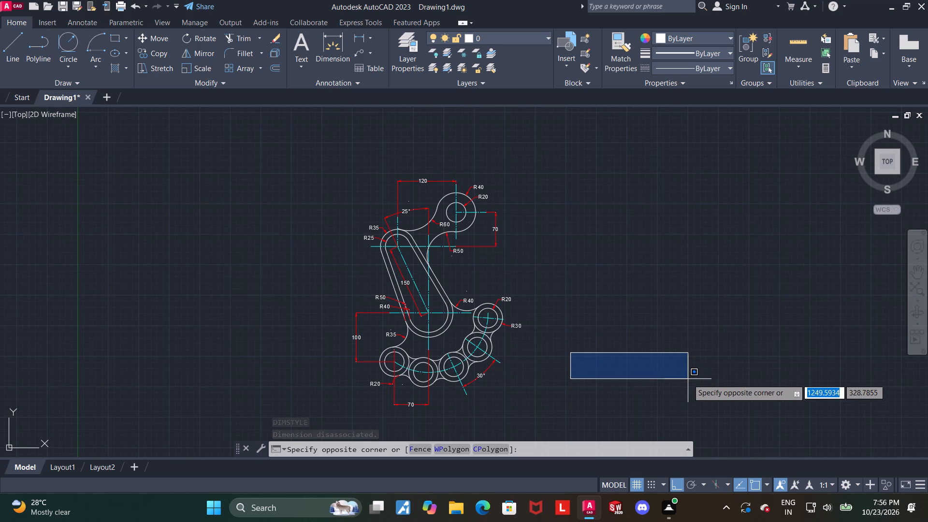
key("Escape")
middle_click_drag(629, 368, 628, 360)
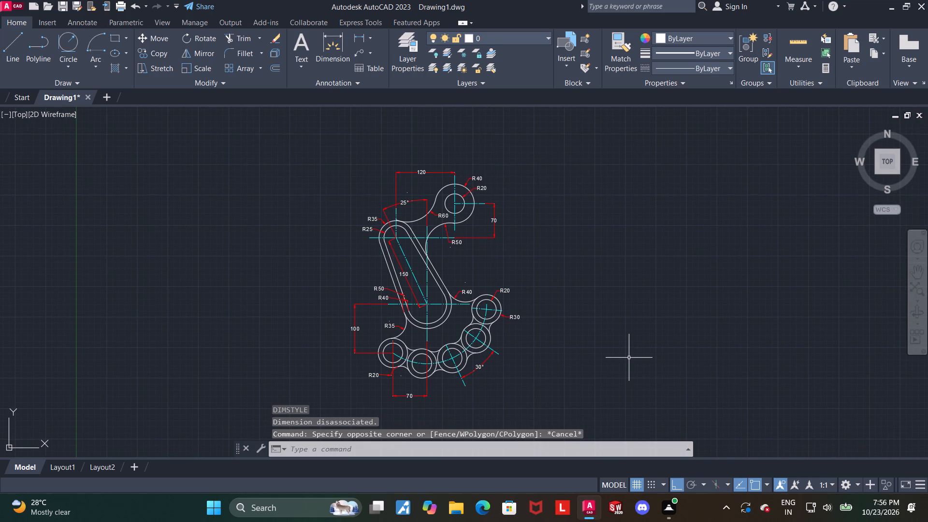
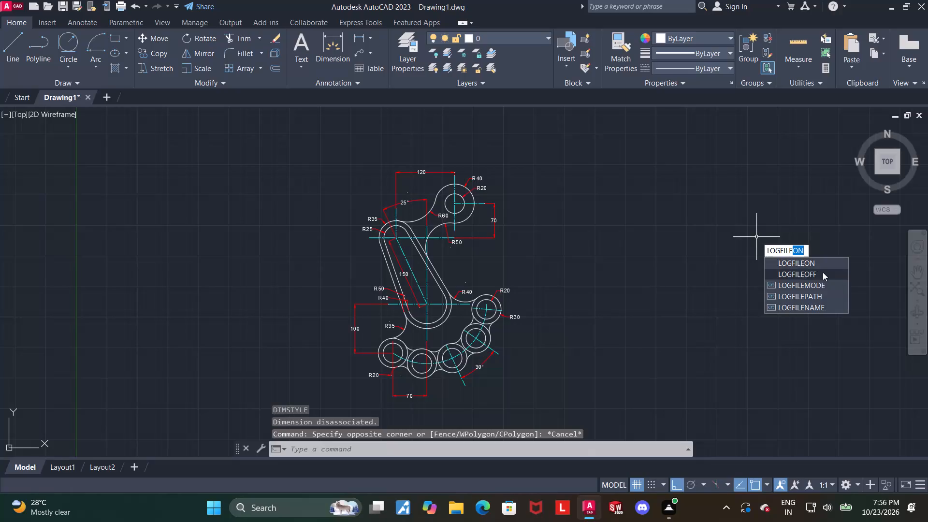
Turn off command log recording with LOGFILEOFF.
left_click(824, 275)
Save the drawing as "multi node radial cam" in the Downloads folder.
key("ctrl+s")
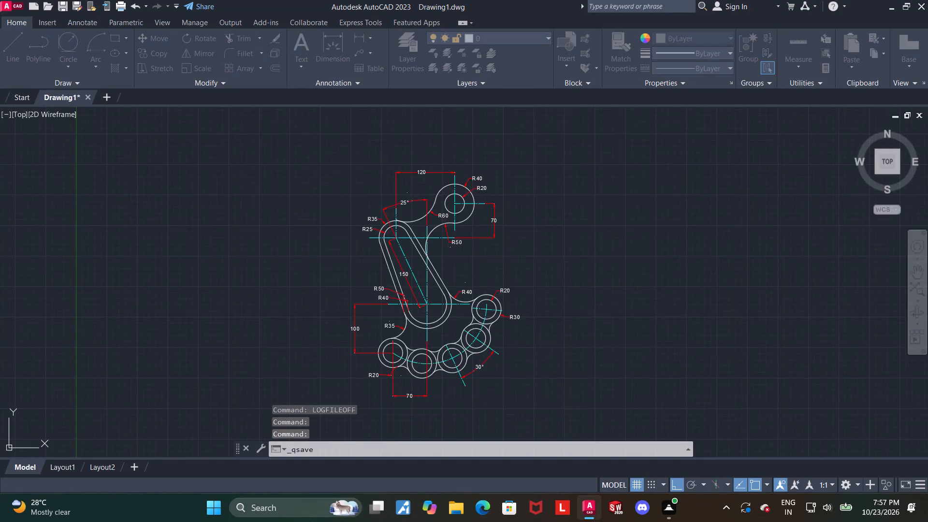
type("multi node radial cam")
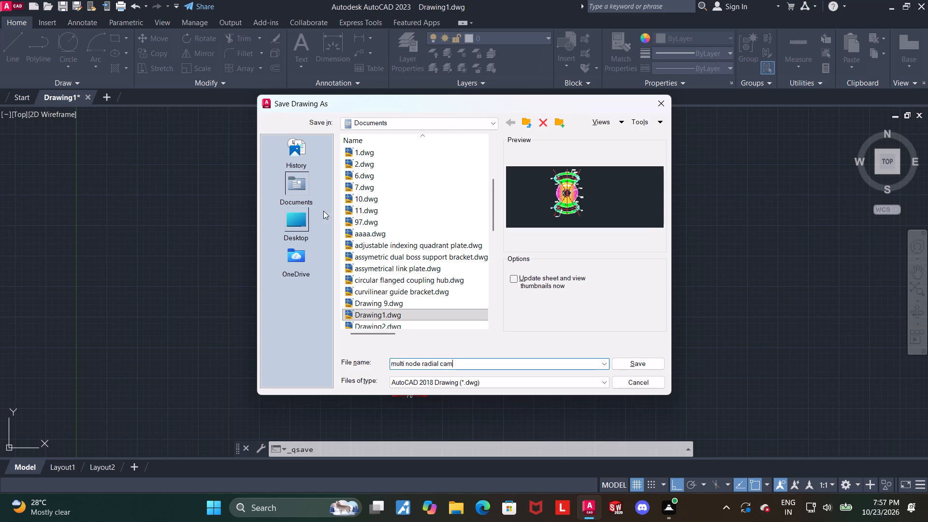
double_click(307, 213)
double_click(370, 221)
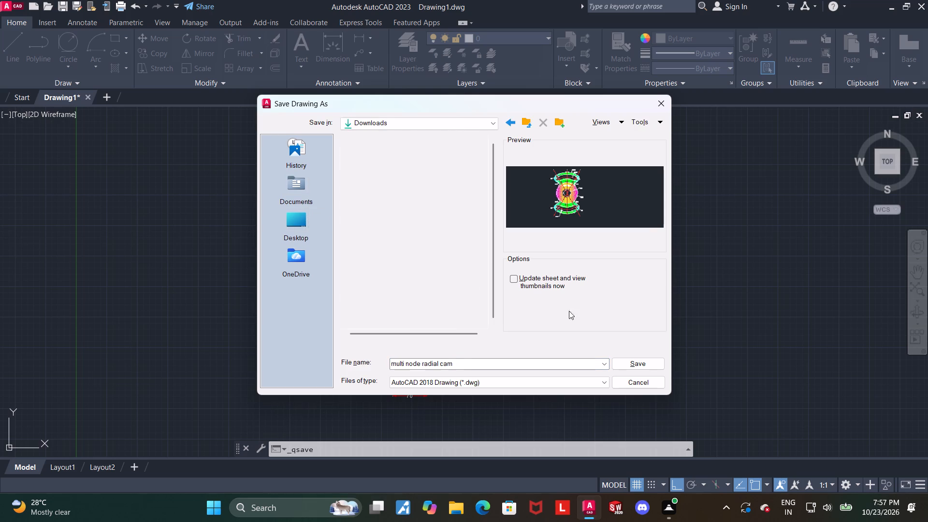
left_click(632, 362)
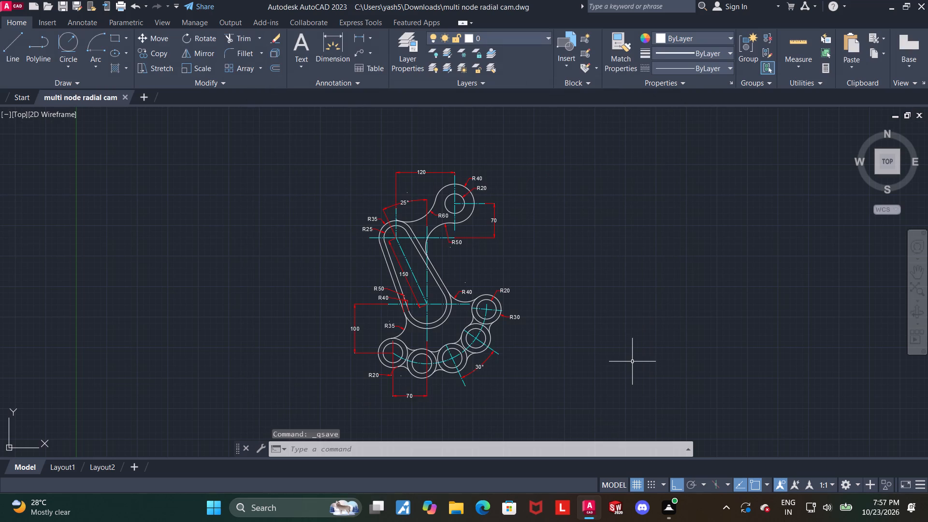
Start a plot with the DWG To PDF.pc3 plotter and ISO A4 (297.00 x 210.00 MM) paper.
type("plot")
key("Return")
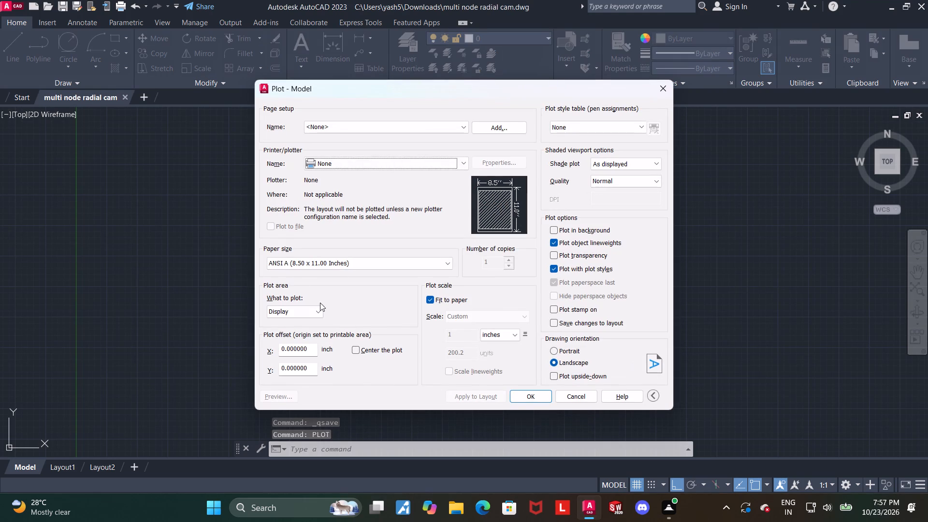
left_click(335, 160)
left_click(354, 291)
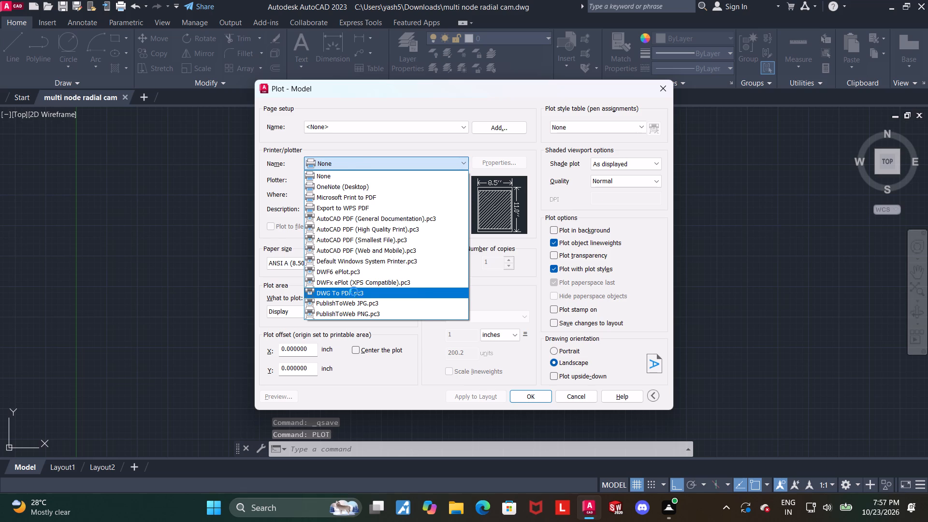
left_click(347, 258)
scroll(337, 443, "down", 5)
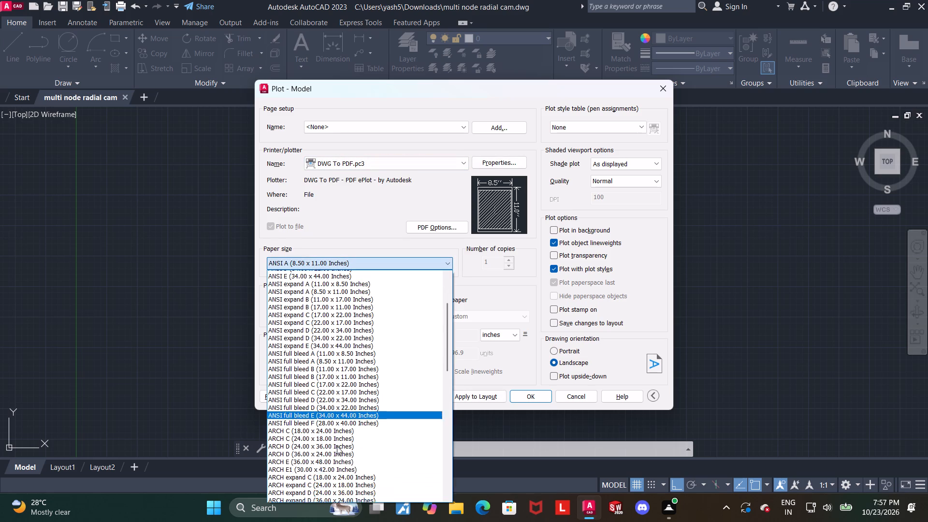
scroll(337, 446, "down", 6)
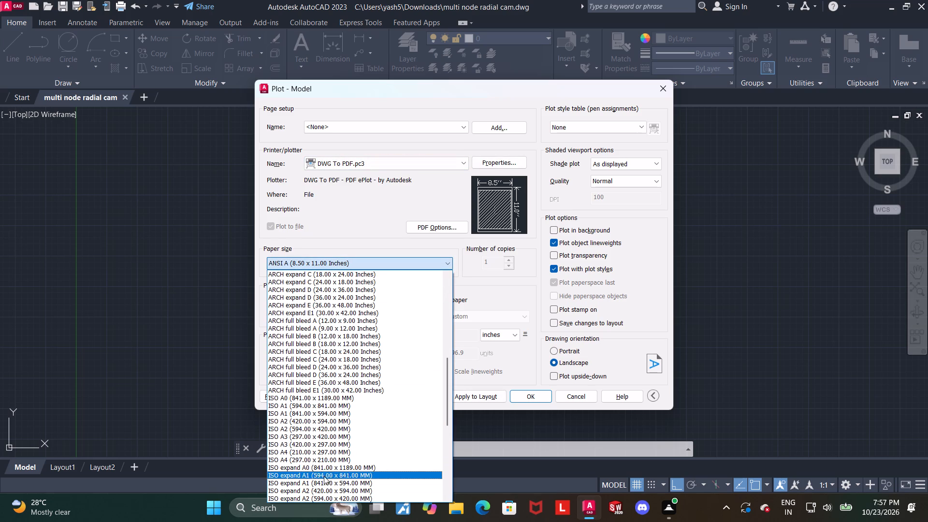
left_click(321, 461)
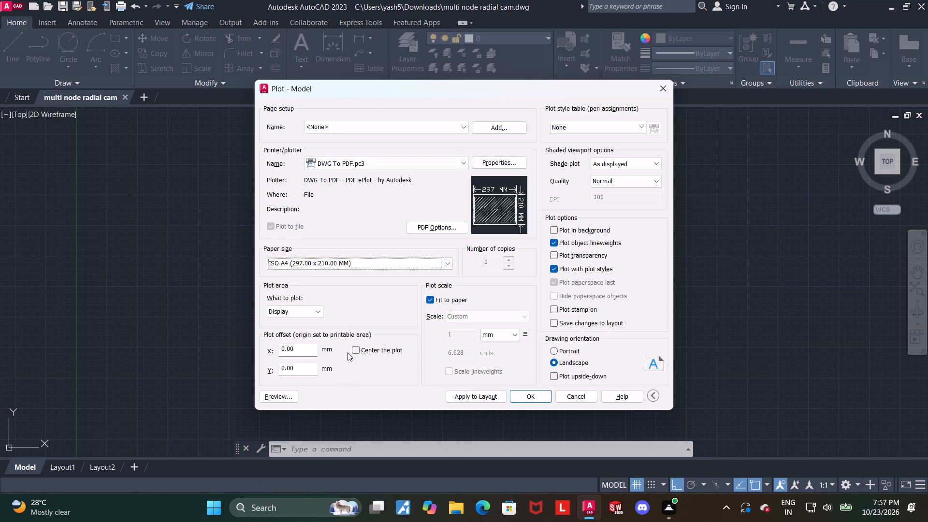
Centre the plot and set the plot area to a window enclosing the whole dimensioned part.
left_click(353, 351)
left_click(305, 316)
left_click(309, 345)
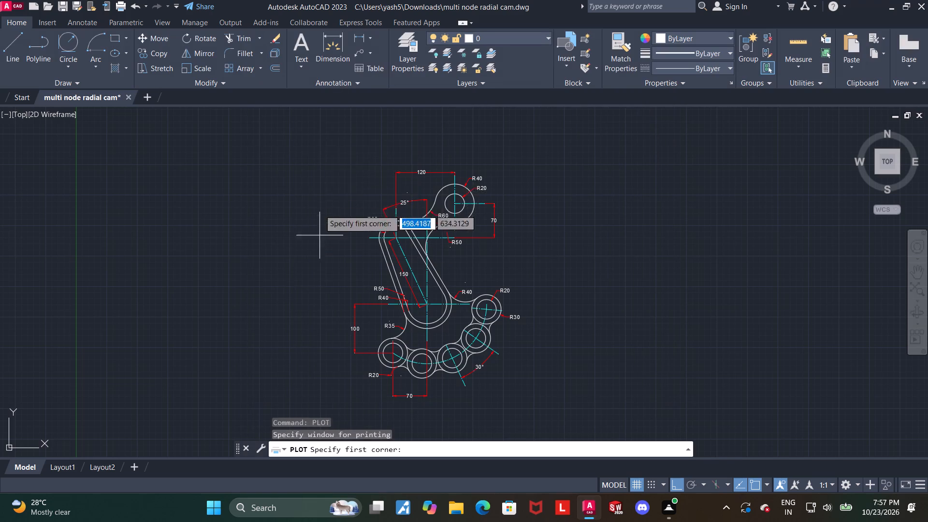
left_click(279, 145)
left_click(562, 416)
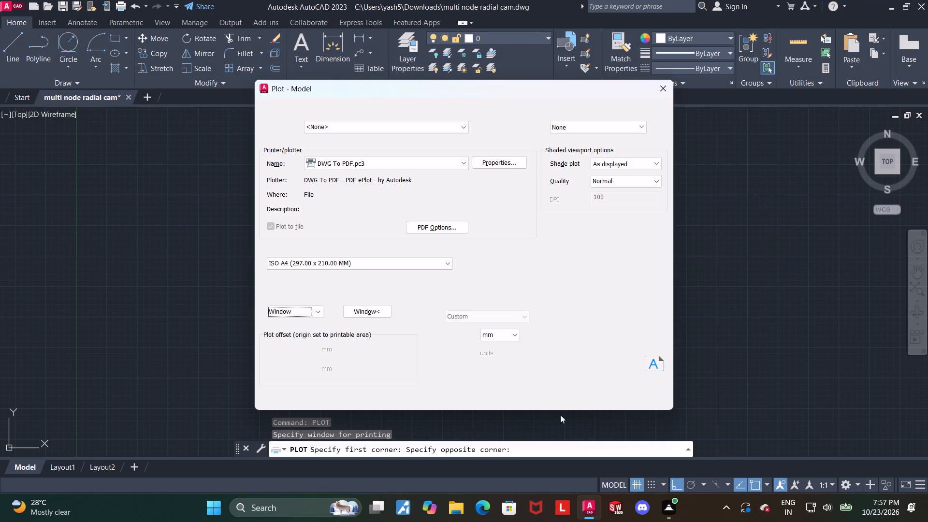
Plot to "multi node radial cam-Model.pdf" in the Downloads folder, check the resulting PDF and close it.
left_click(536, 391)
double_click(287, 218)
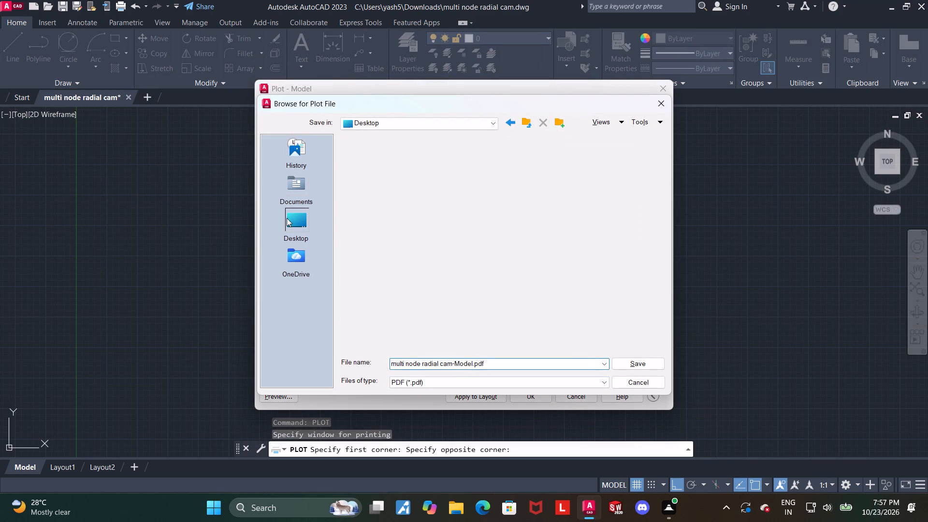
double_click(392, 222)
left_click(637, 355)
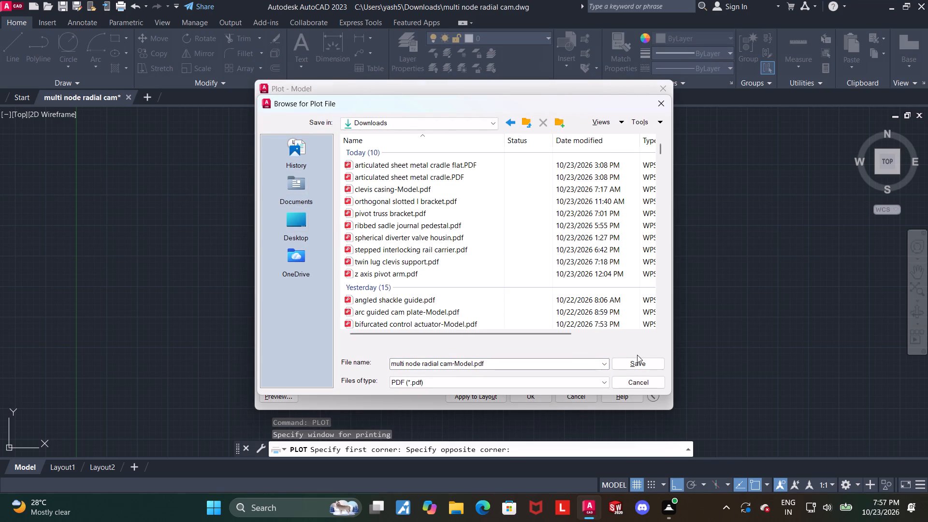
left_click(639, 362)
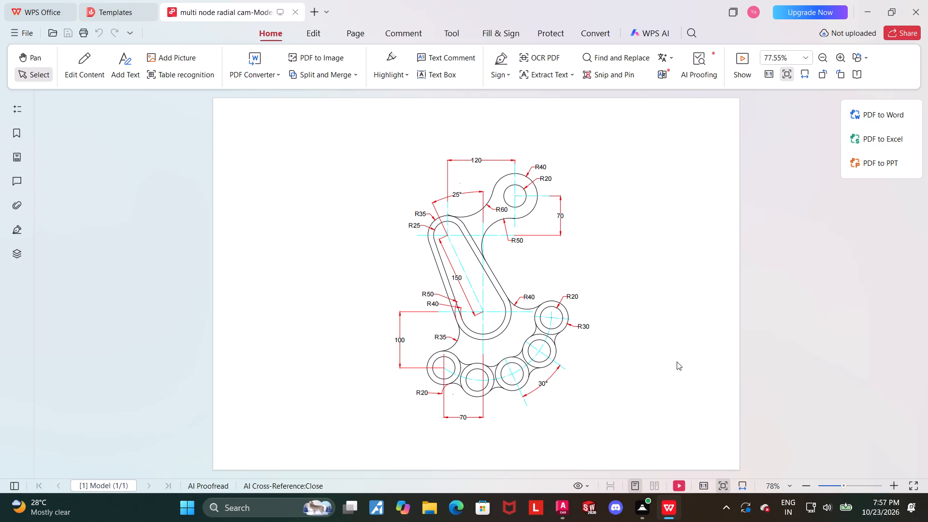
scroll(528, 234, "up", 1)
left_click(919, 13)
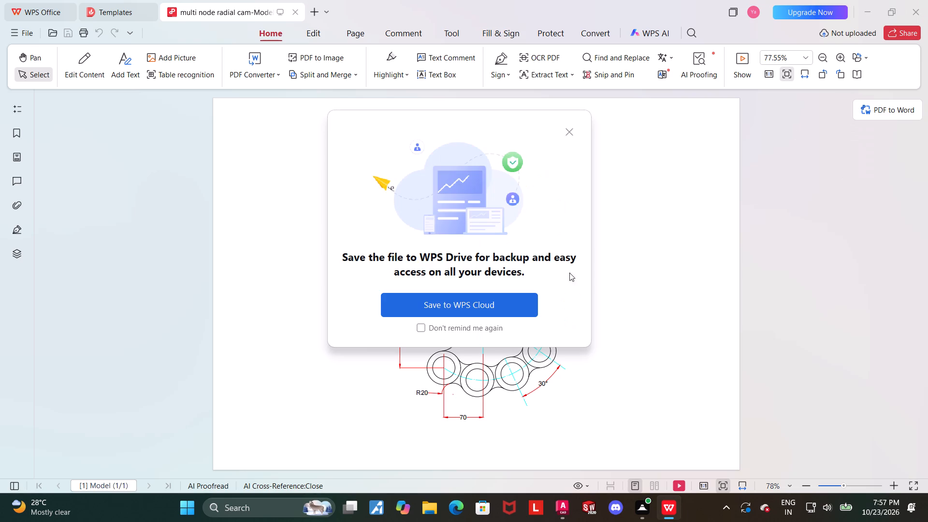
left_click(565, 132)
Trim the R60 arc's leftover end where it overshoots the slot's outer arc at the slot's upper end.
scroll(405, 218, "up", 6)
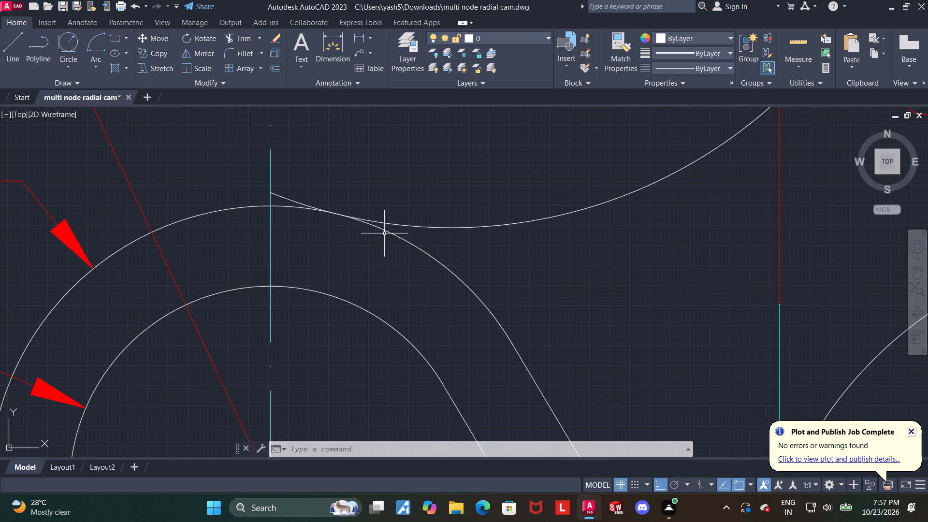
left_click(236, 35)
left_click(282, 199)
scroll(319, 187, "down", 5)
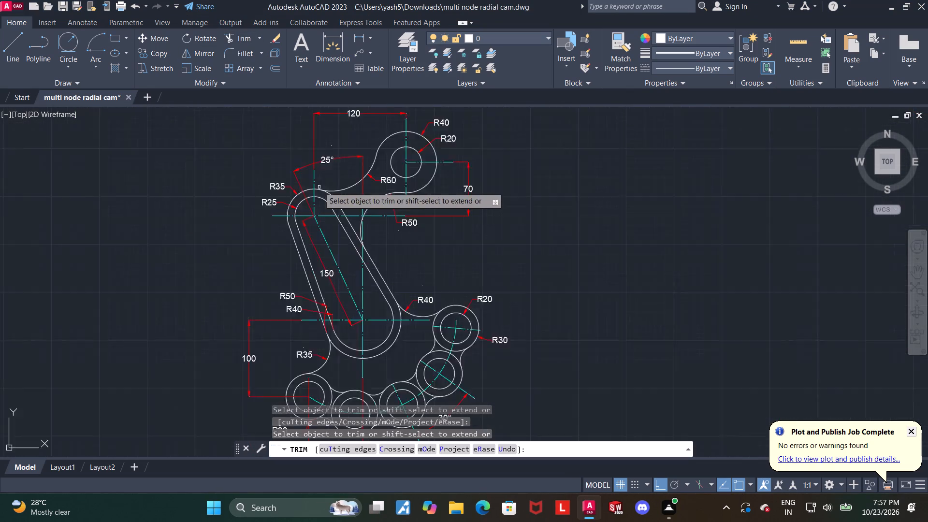
scroll(319, 187, "down", 2)
scroll(323, 205, "up", 3)
scroll(404, 219, "down", 2)
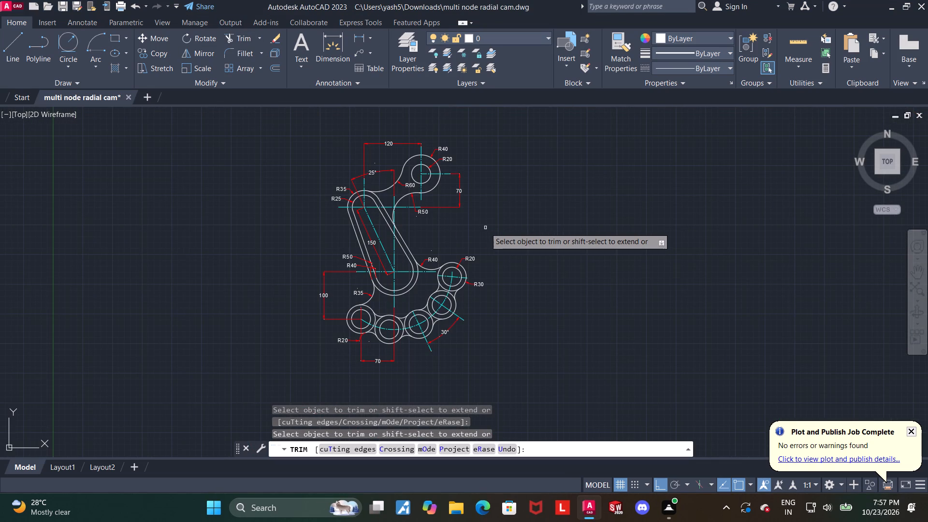
scroll(485, 228, "up", 1)
middle_click_drag(495, 227, 519, 207)
scroll(519, 210, "down", 1)
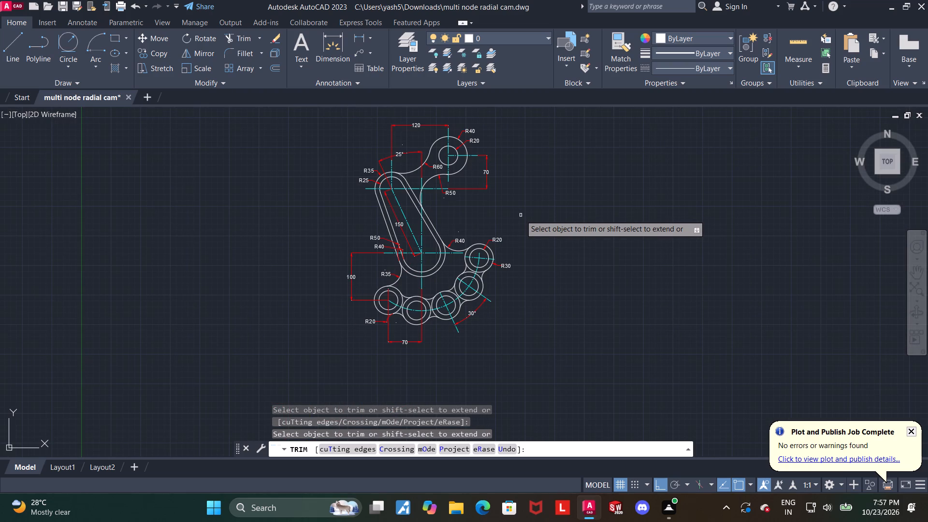
Save the drawing with the trimmed arc.
key("ctrl+s")
Start a new plot with the DWG To PDF.pc3 plotter and ISO A4 (297.00 x 210.00 MM) paper.
middle_click_drag(523, 222, 532, 246)
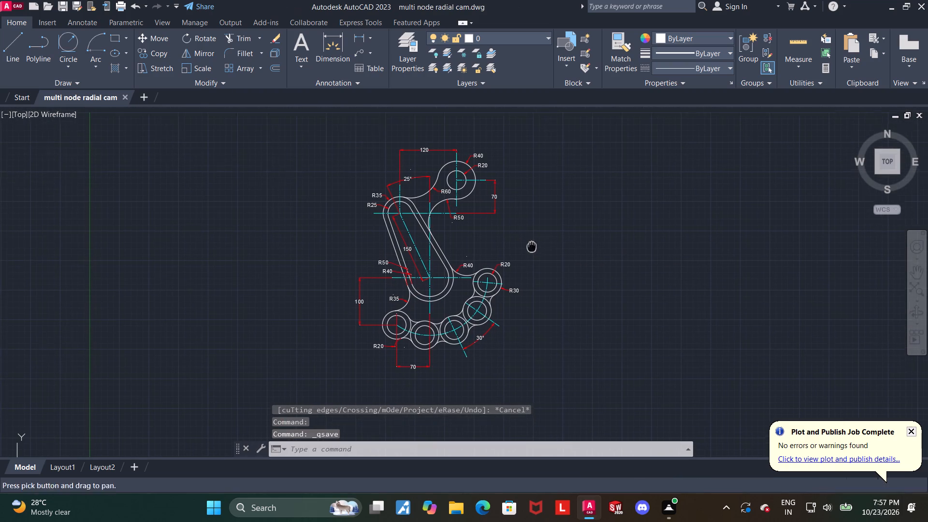
type("plot")
key("Return")
left_click(348, 159)
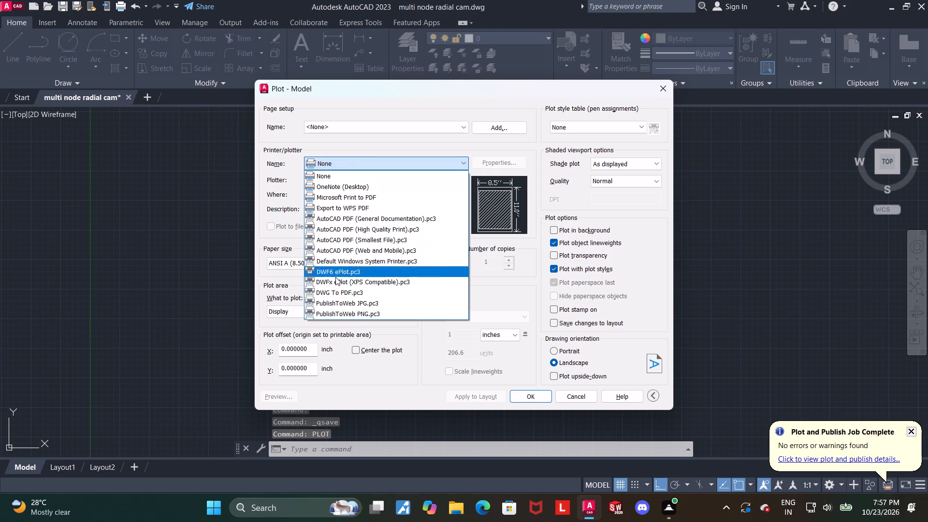
scroll(354, 280, "down", 3)
left_click(357, 289)
left_click(331, 265)
scroll(331, 319, "down", 5)
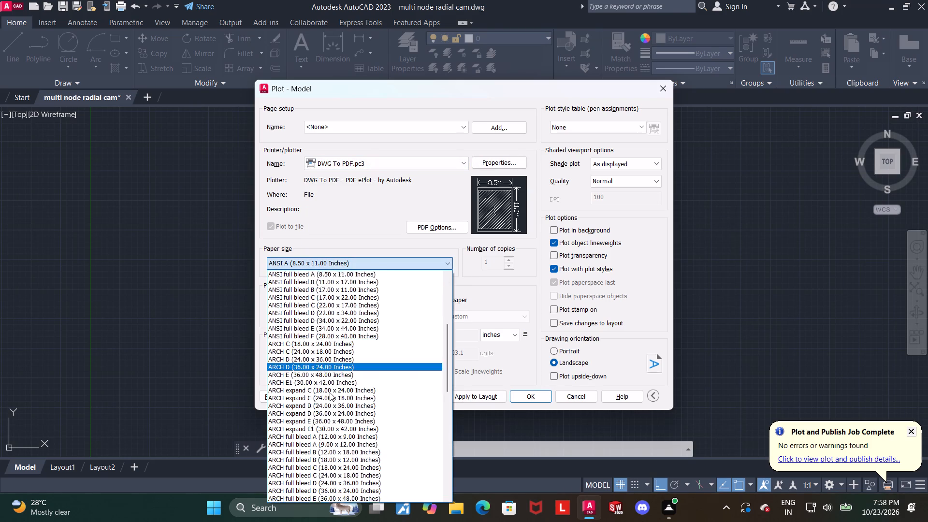
scroll(330, 392, "down", 18)
scroll(332, 413, "down", 7)
scroll(332, 416, "up", 2)
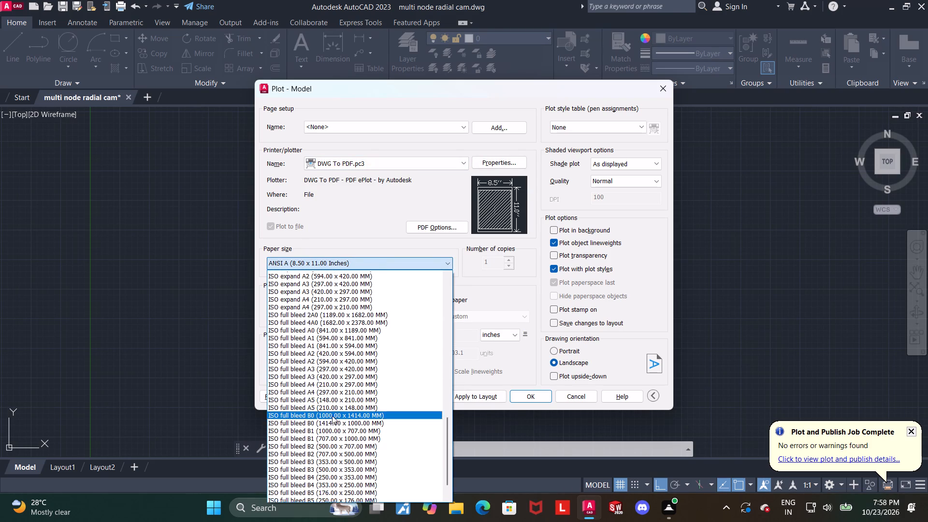
scroll(332, 416, "up", 2)
scroll(322, 348, "up", 1)
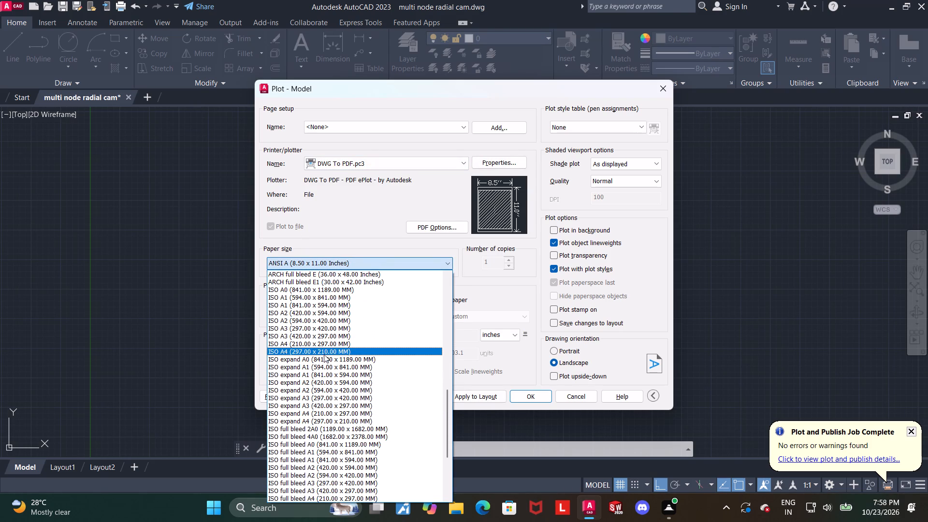
left_click(324, 354)
Centre the new plot and set its plot area to a window enclosing the whole dimensioned part.
left_click(355, 347)
left_click(294, 310)
left_click(300, 341)
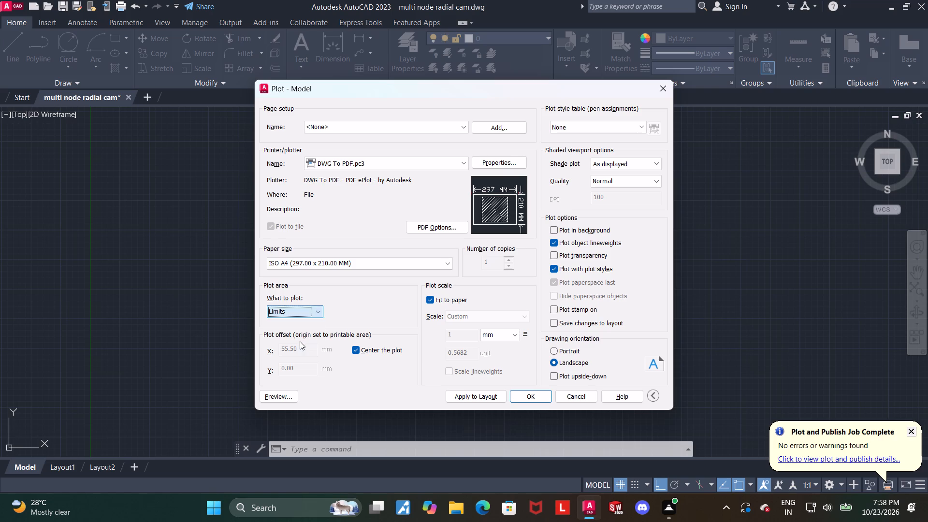
left_click(299, 313)
left_click(295, 347)
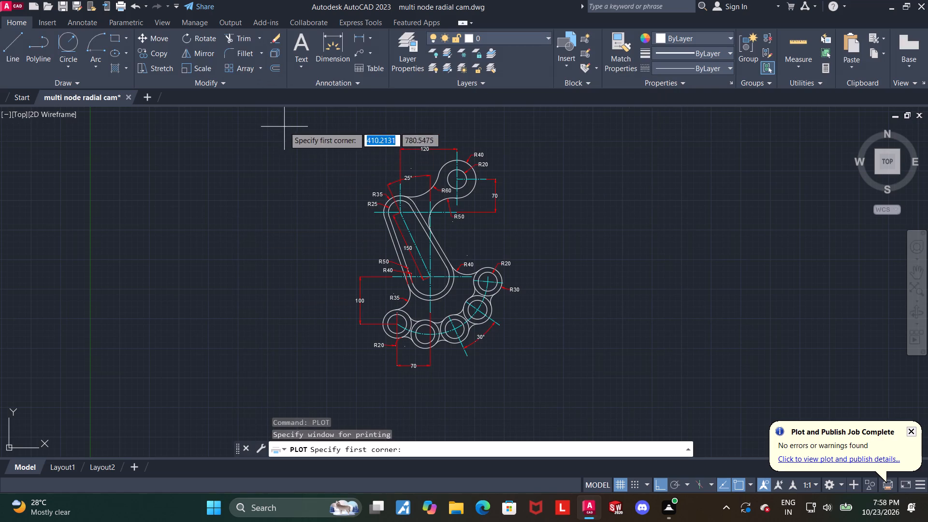
left_click(301, 124)
left_click(556, 393)
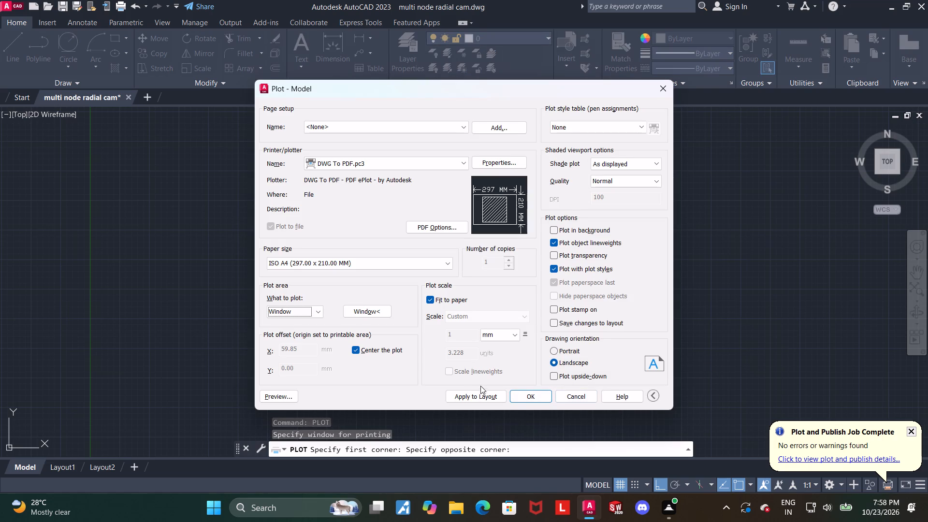
Plot to "multi node radial cam-Model.pdf" in the Downloads folder, overwriting the existing file.
left_click(527, 399)
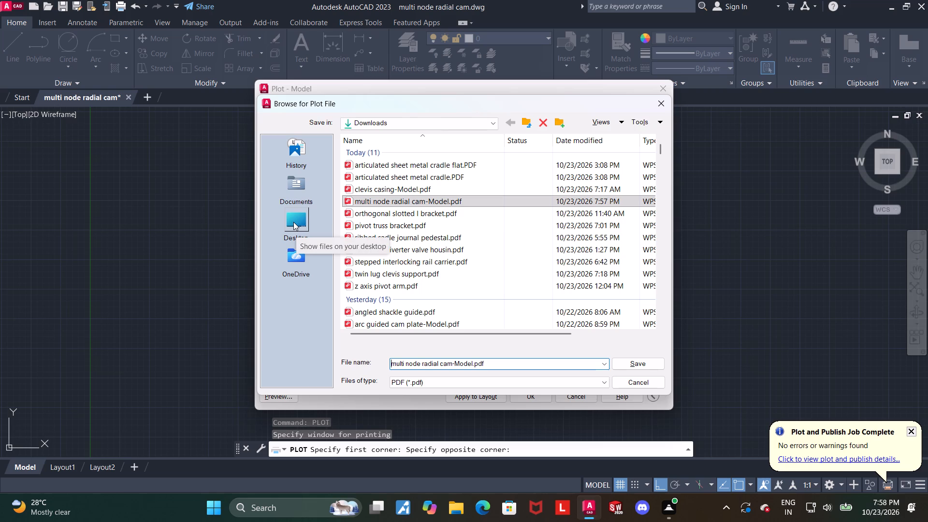
left_click(624, 362)
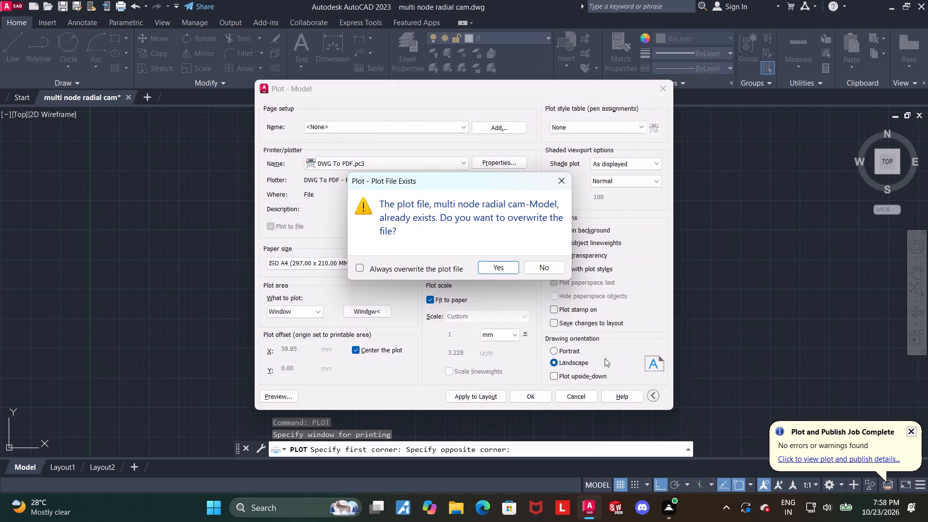
left_click(497, 264)
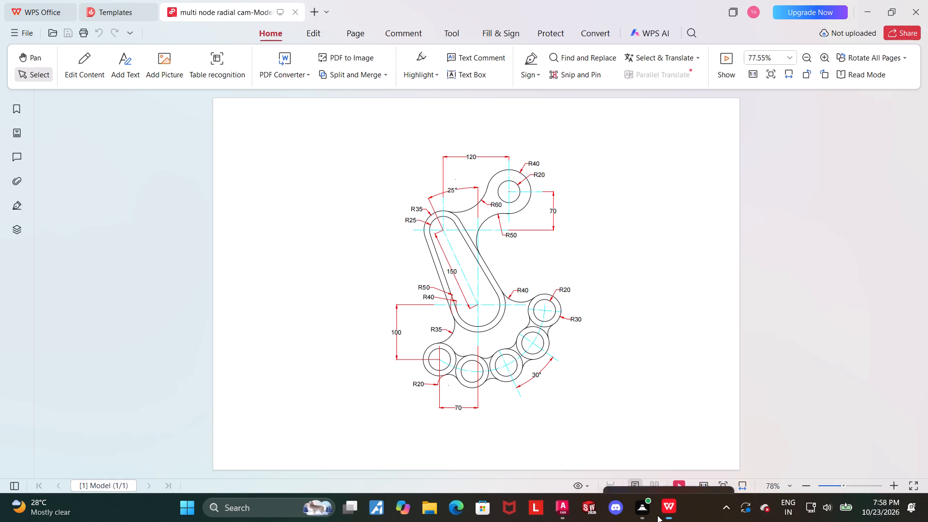